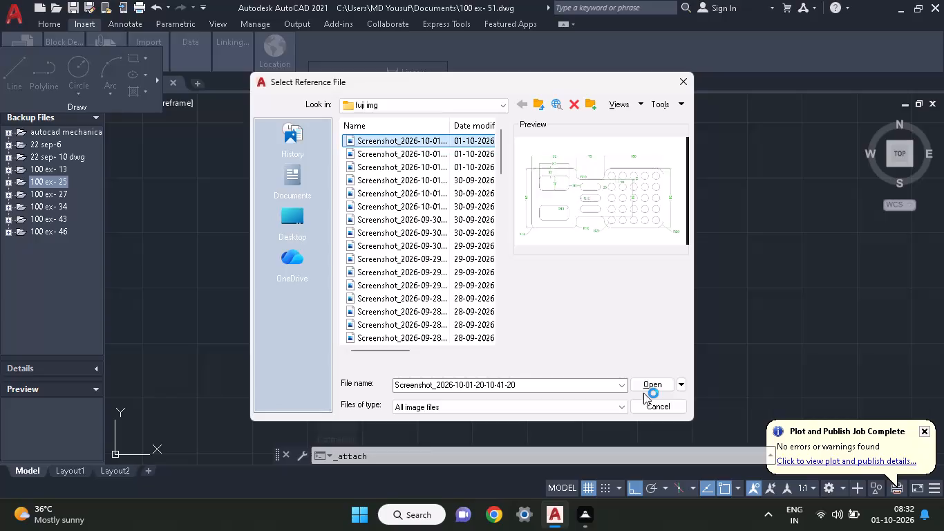
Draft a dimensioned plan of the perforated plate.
click(644, 390)
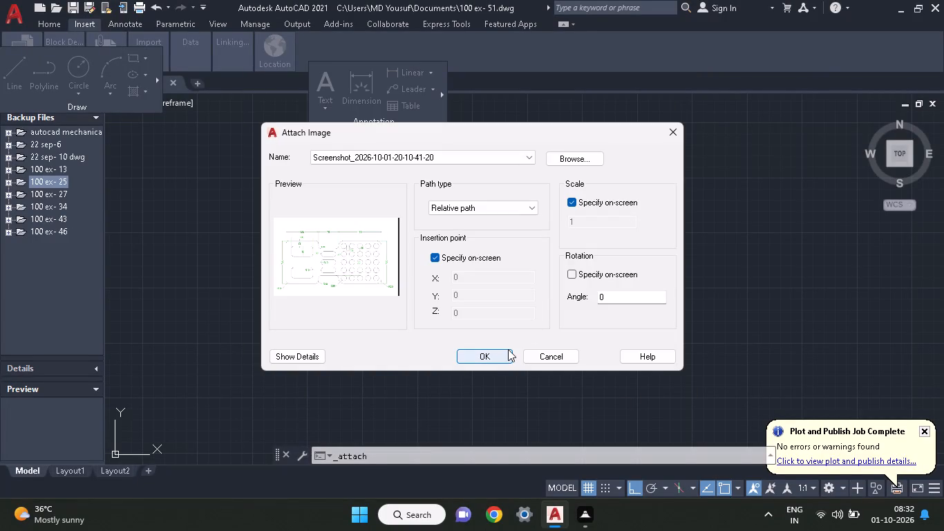
click(489, 359)
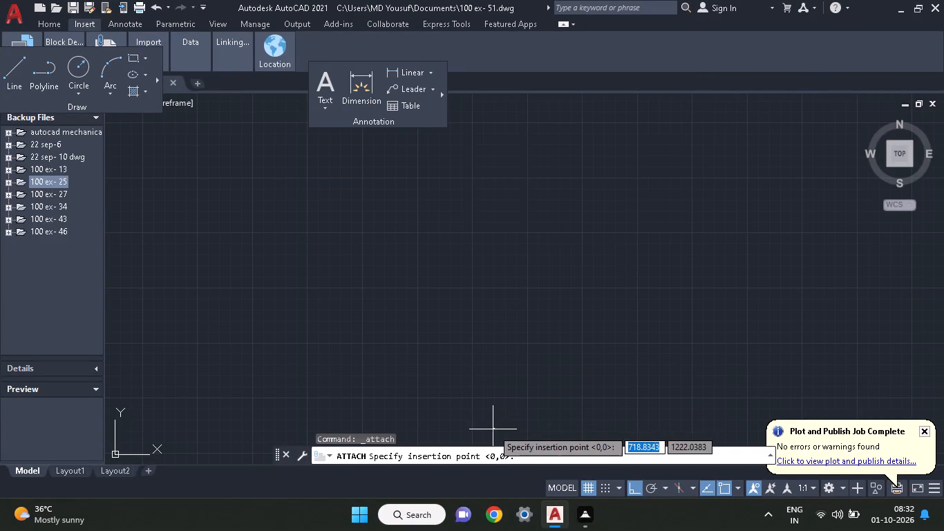
click(499, 438)
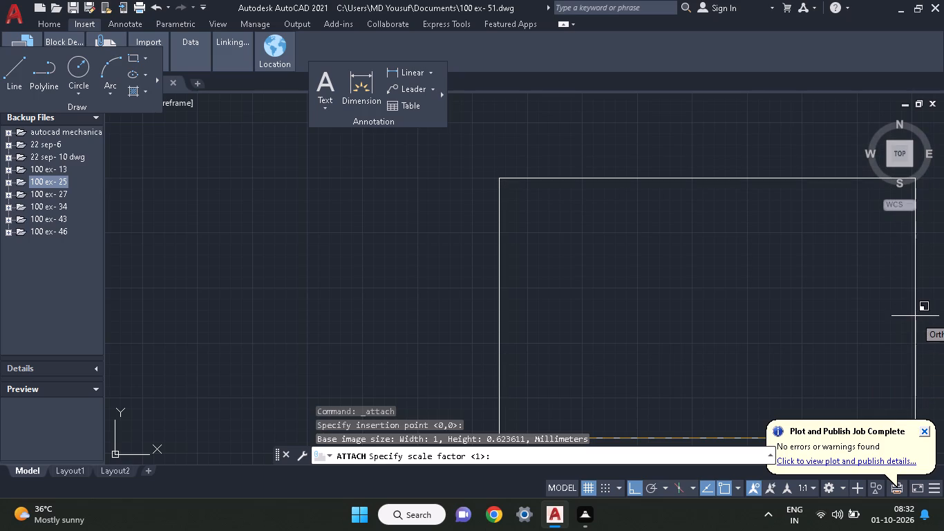
click(918, 407)
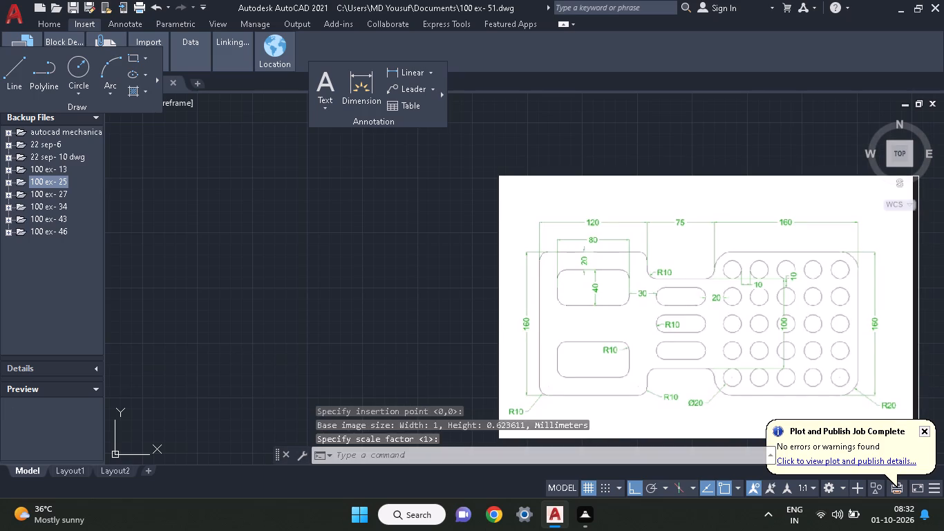
Start a line in the empty space beside the attached reference image for redrawing the plate.
middle_drag(381, 319, 391, 283)
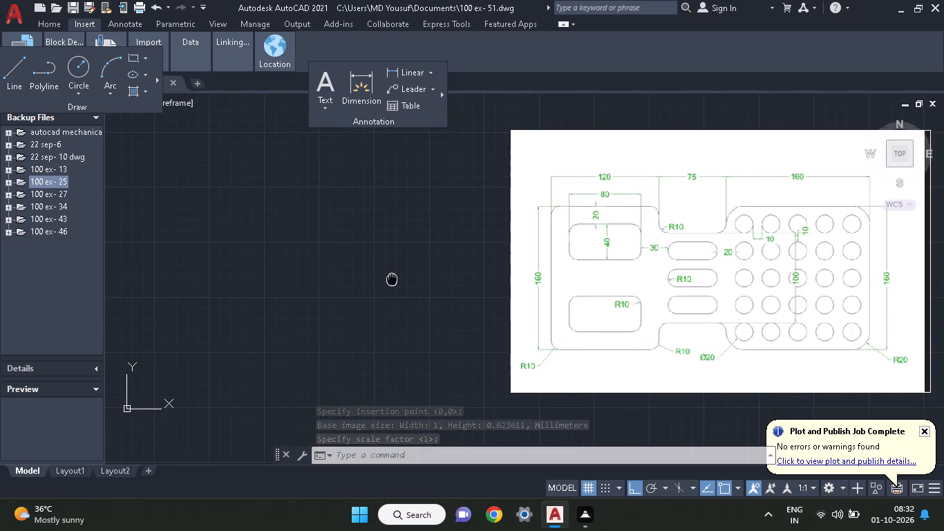
middle_drag(391, 283, 391, 285)
click(15, 70)
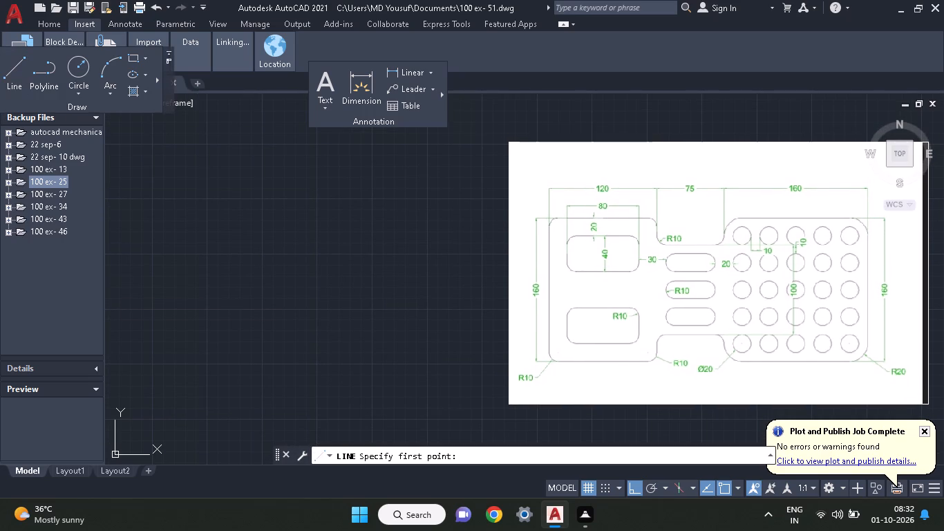
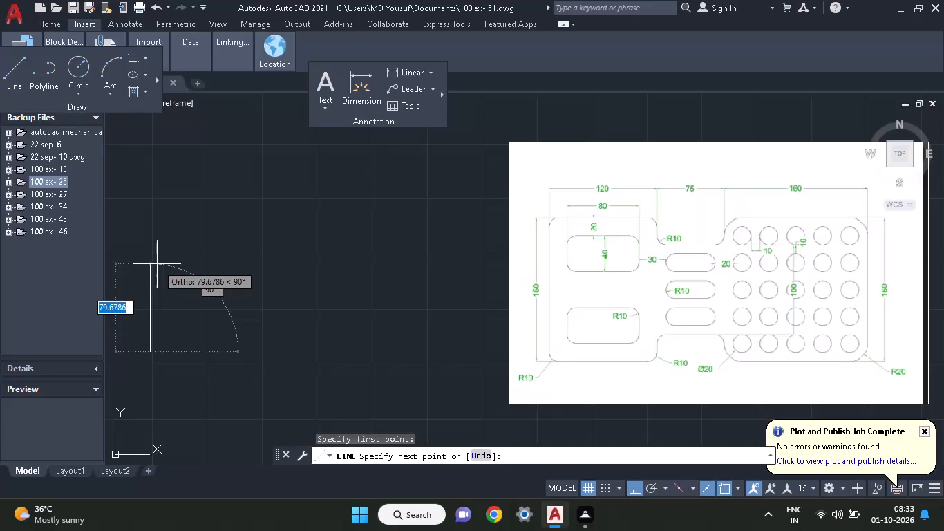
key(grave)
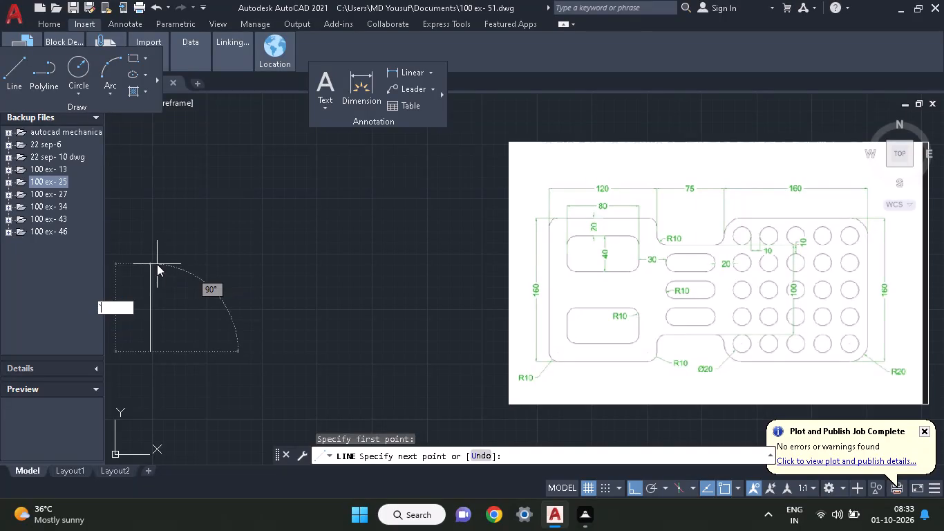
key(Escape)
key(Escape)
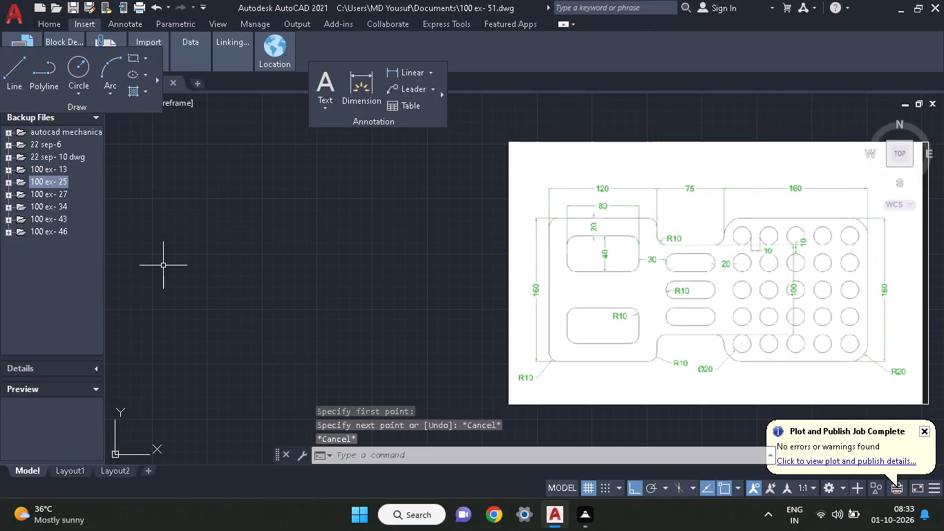
Draw a vertical line 160 long upward in the empty space beside the reference image as the plate's left edge.
text(lin)
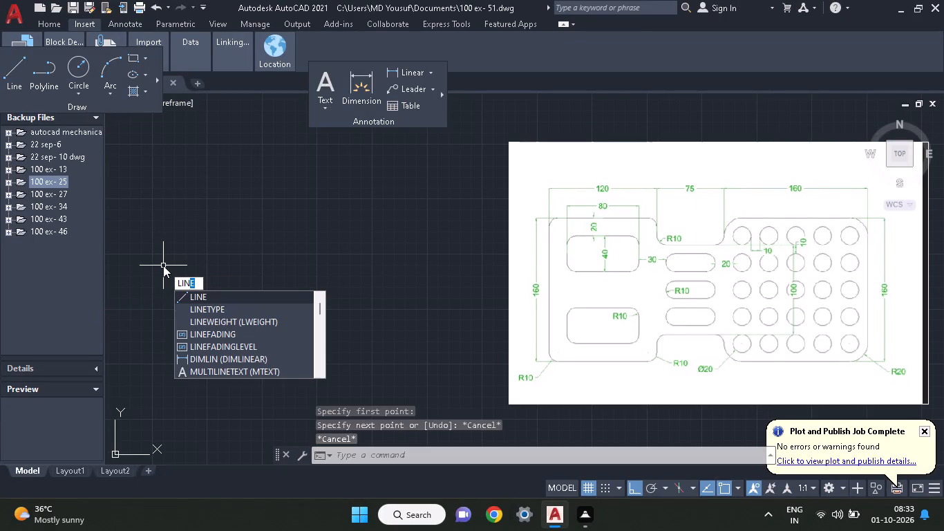
text(e)
key(space)
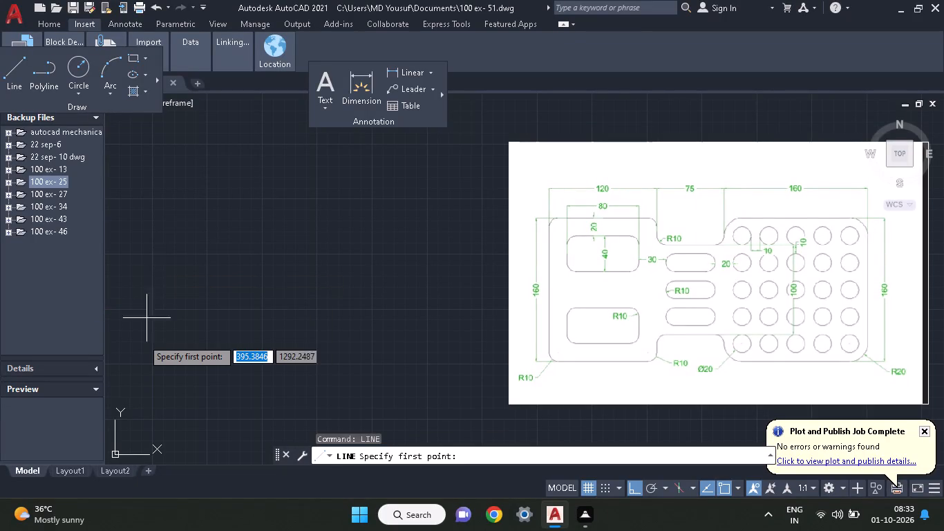
click(153, 357)
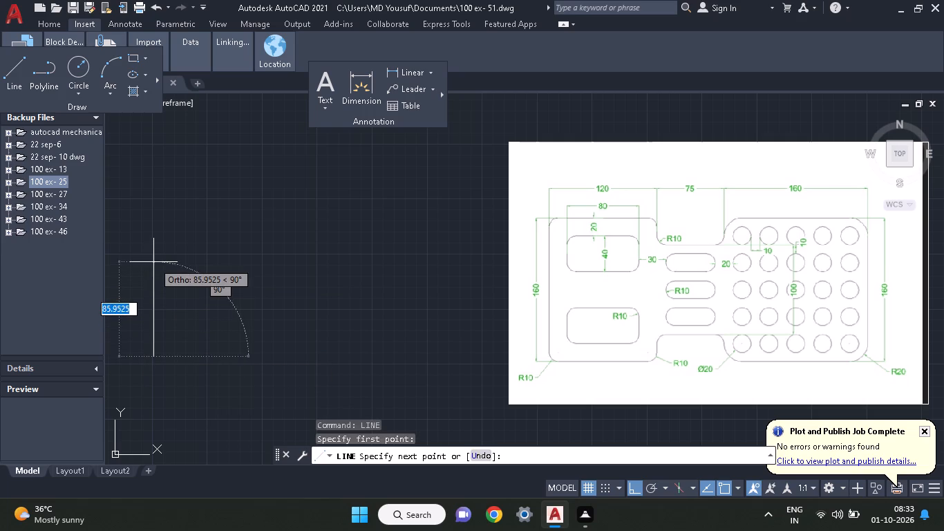
text(160)
key(Return)
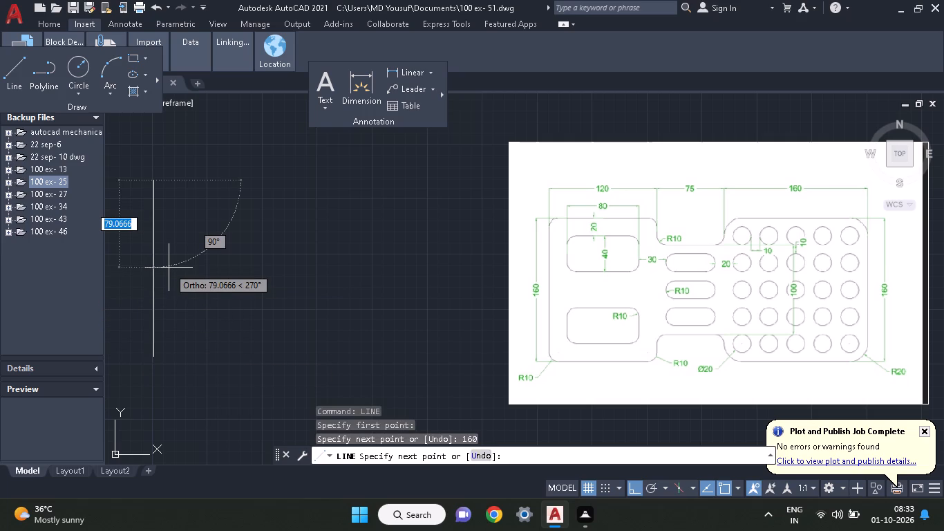
key(Return)
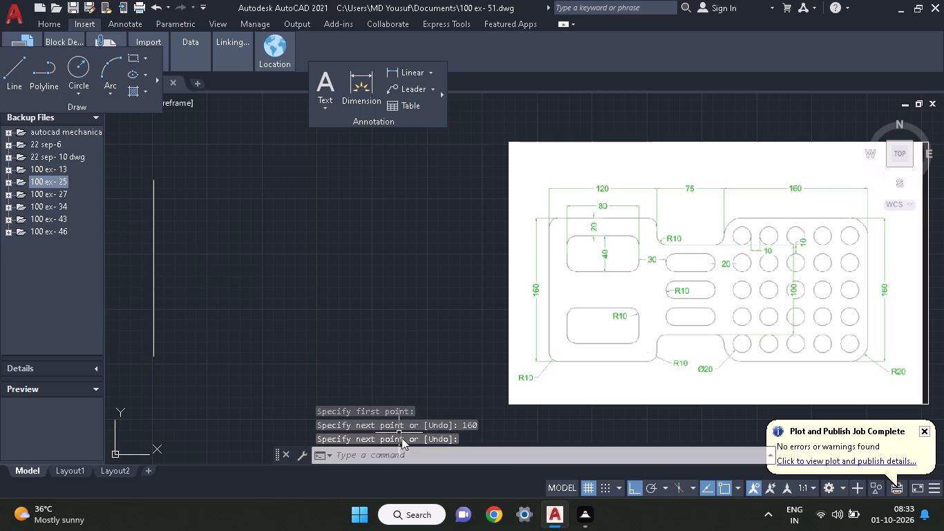
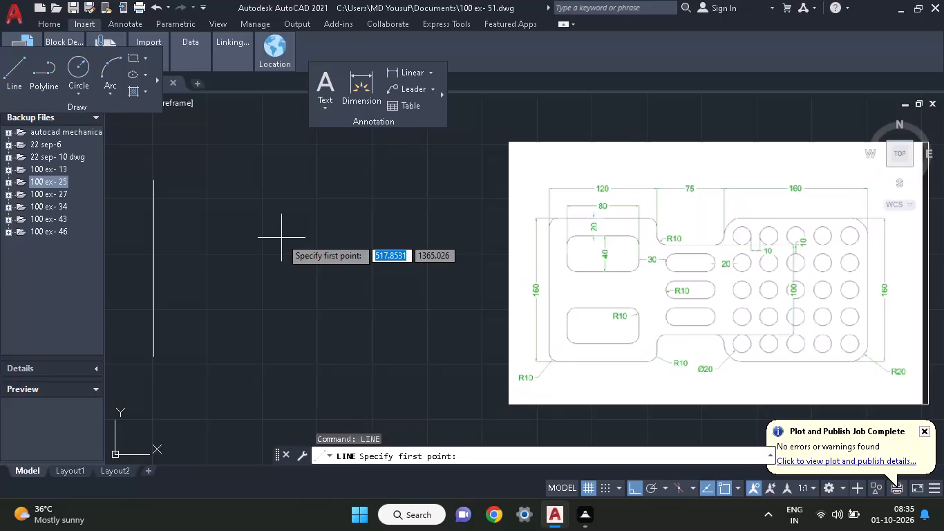
Draw a horizontal line 120 long toward the right from the top end of the plate's left edge.
click(153, 178)
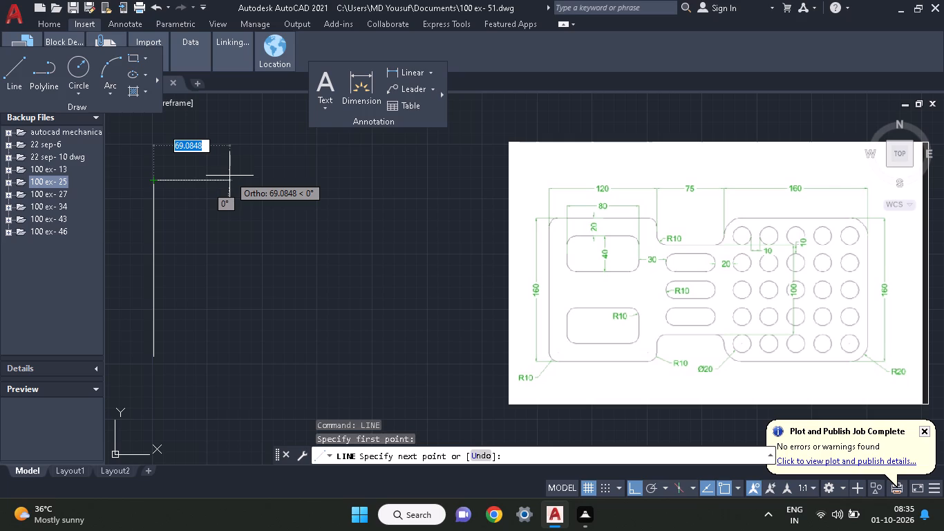
key(1)
text(20)
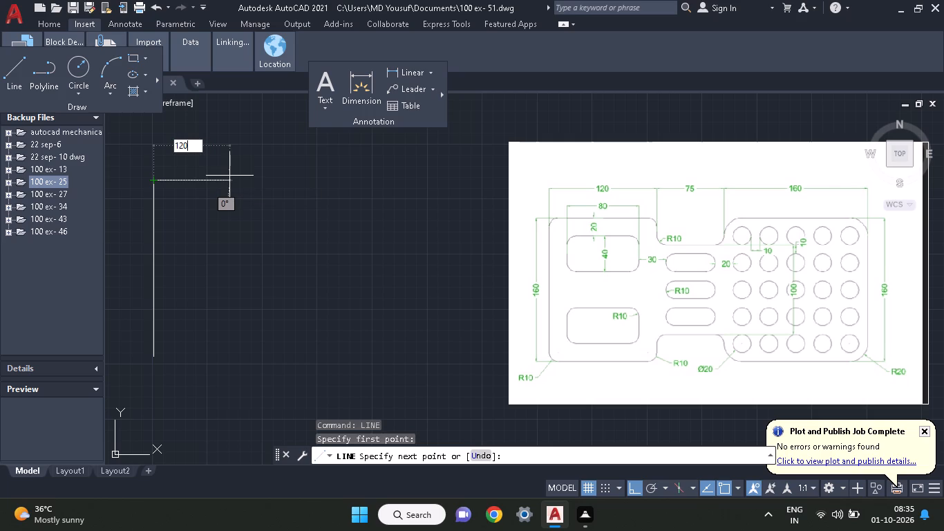
key(Return)
key(Return)
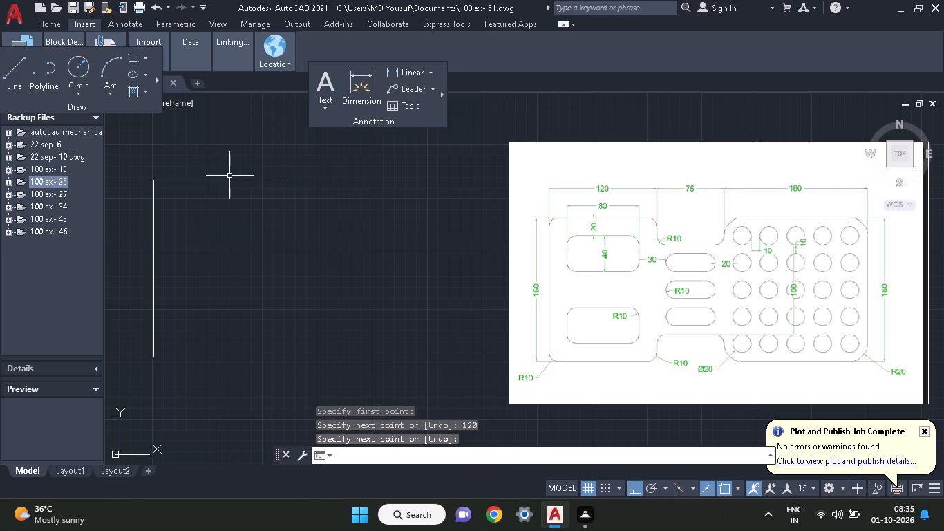
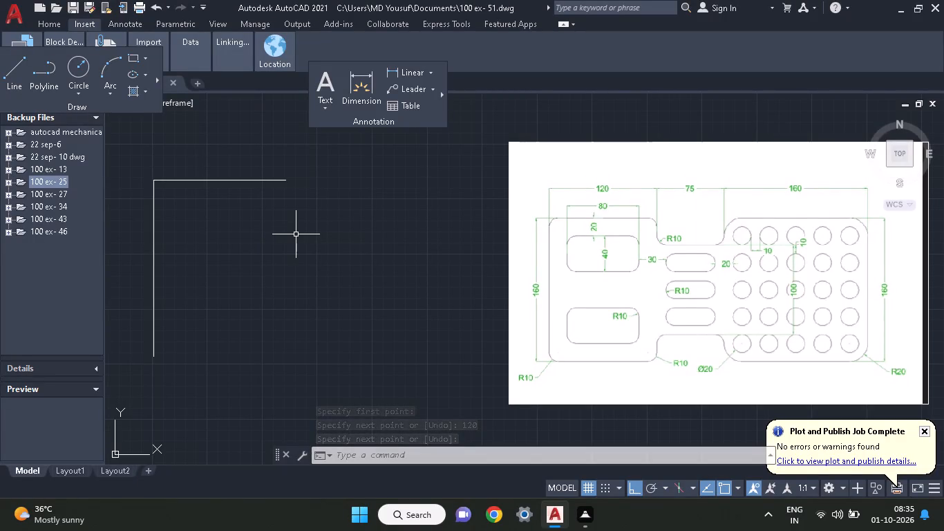
Draw a horizontal line 120 long toward the right from the bottom end of the plate's left edge.
text(lin)
text(e)
key(space)
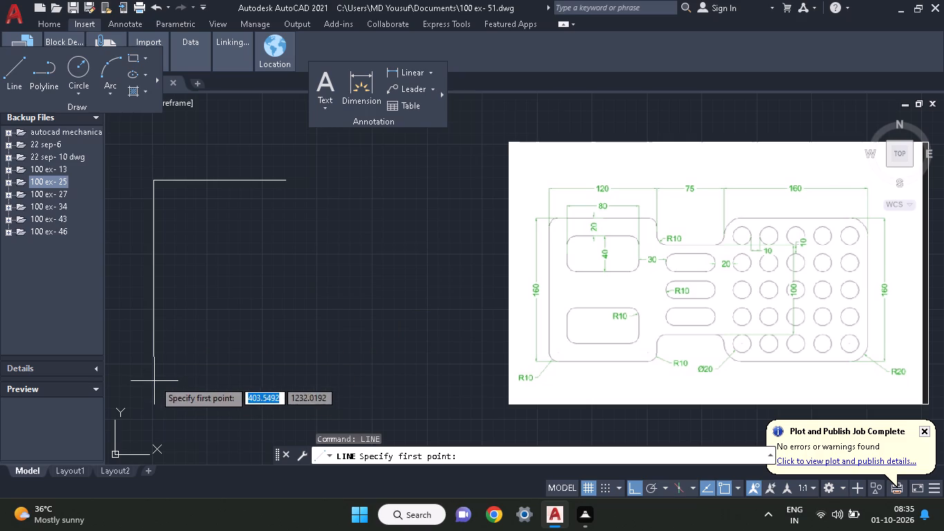
click(153, 356)
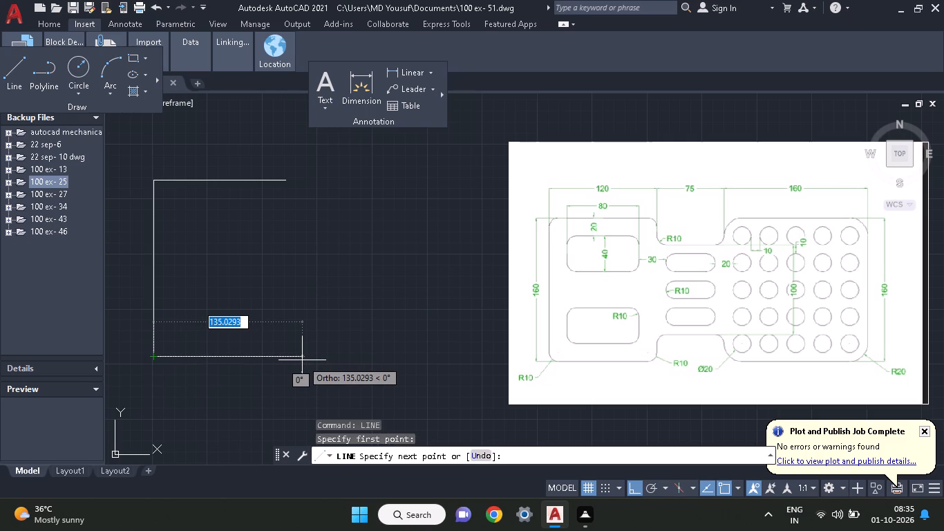
text(23)
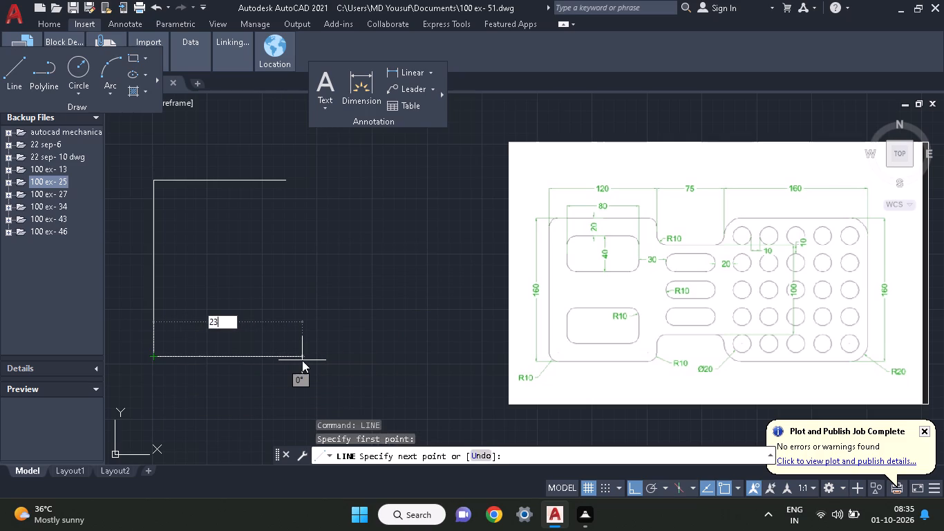
key(BackSpace)
key(BackSpace)
text(120)
key(Return)
key(Return)
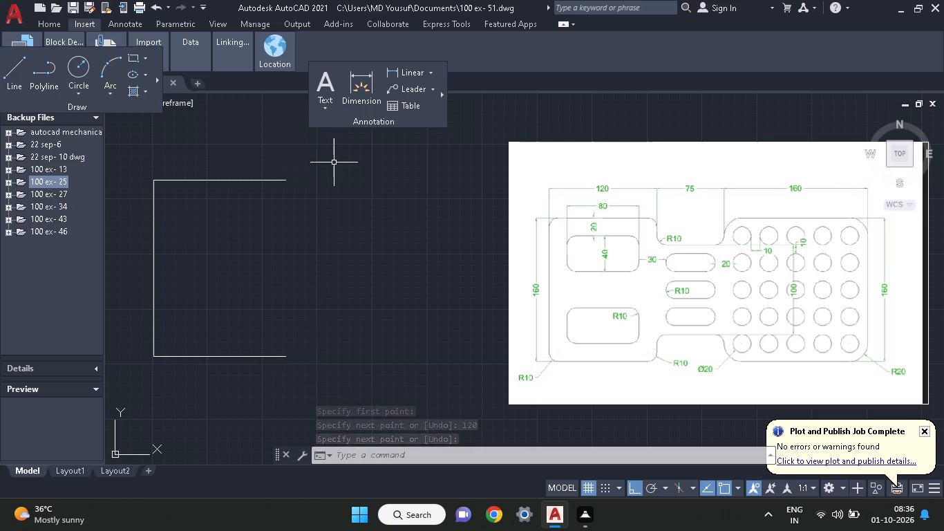
Draw a vertical line 160 long upward from the right end of the bottom edge to close the rectangle.
text(lin)
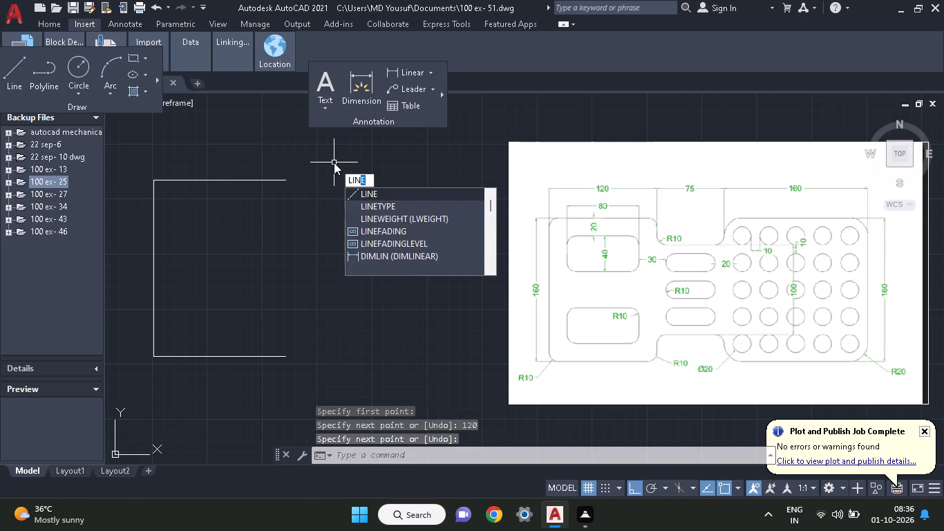
key(e)
key(space)
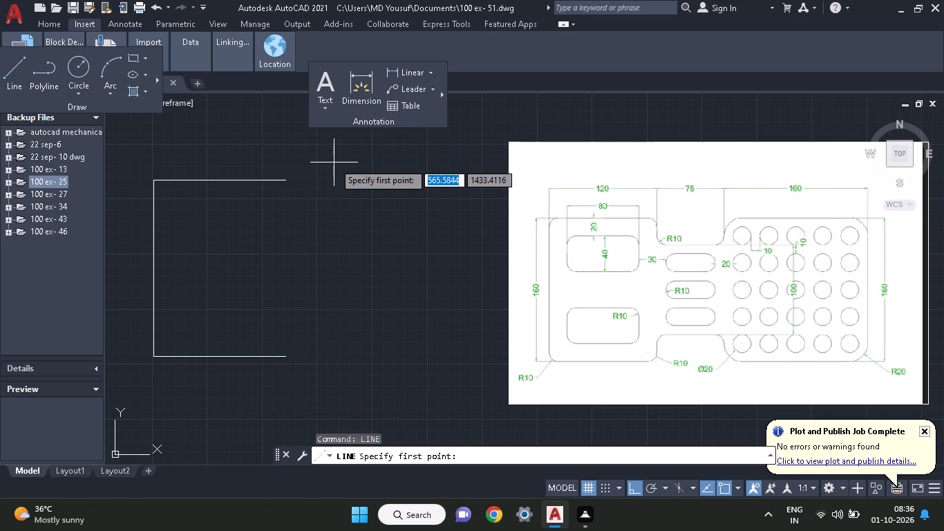
click(282, 357)
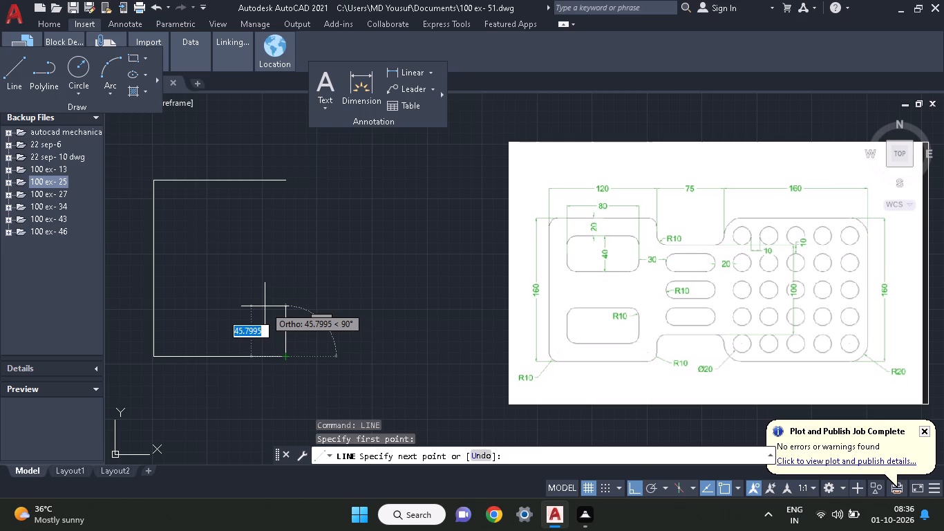
text(160)
key(Return)
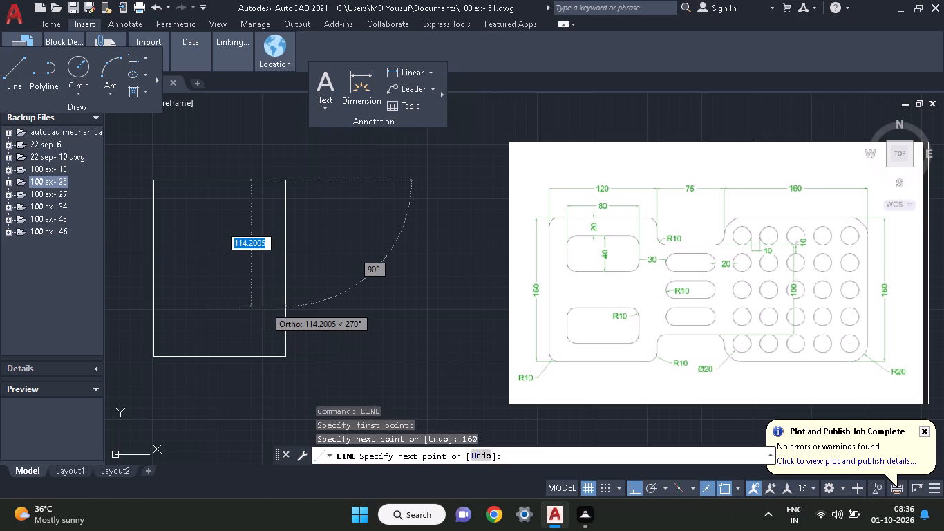
key(Return)
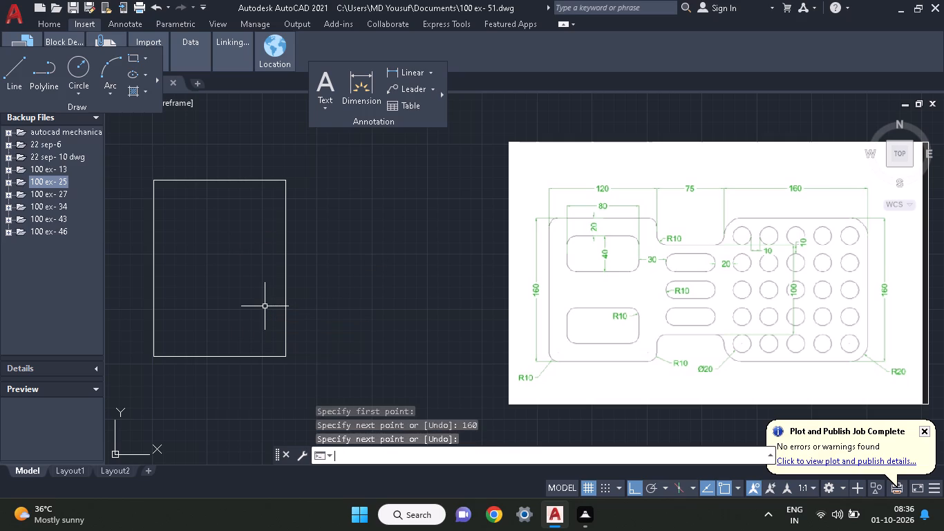
From the midpoint of the rectangle's right edge, draw a line 50 down and 75 to the right for the neck's lower edge.
text(lin)
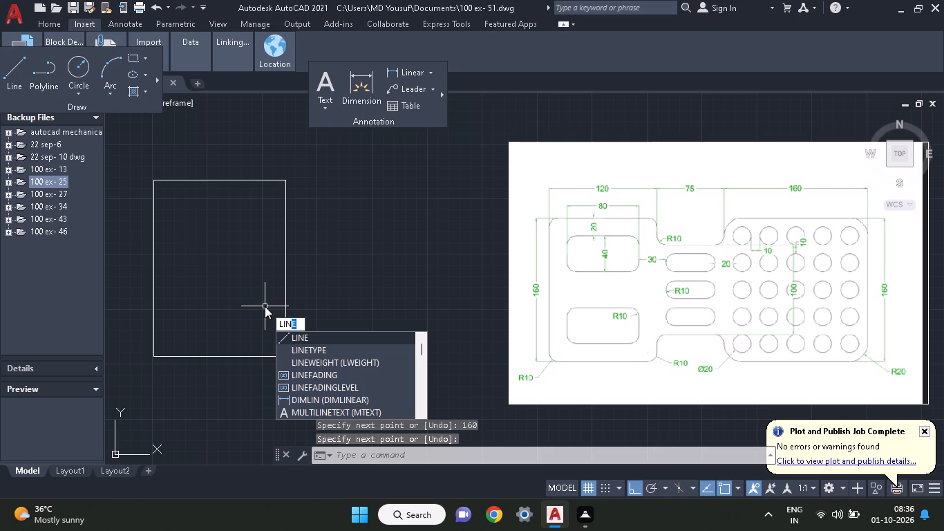
key(e)
key(space)
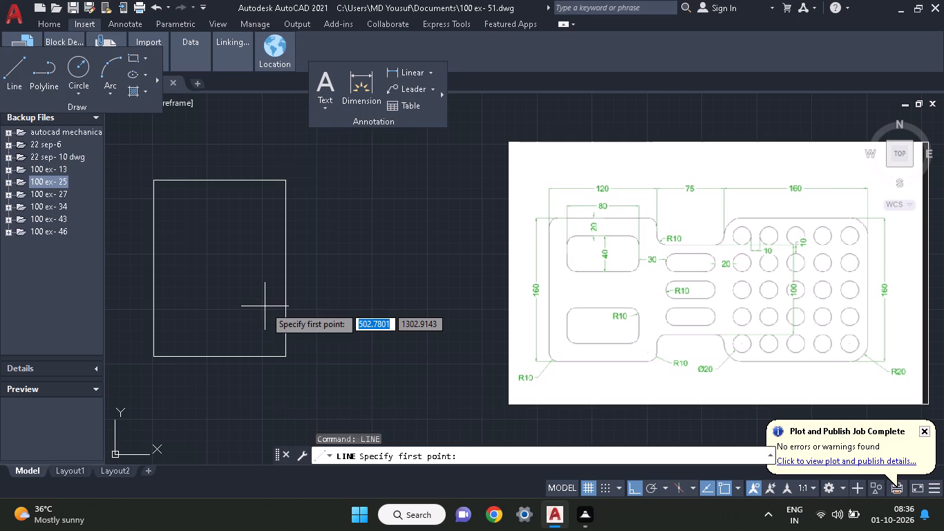
click(285, 266)
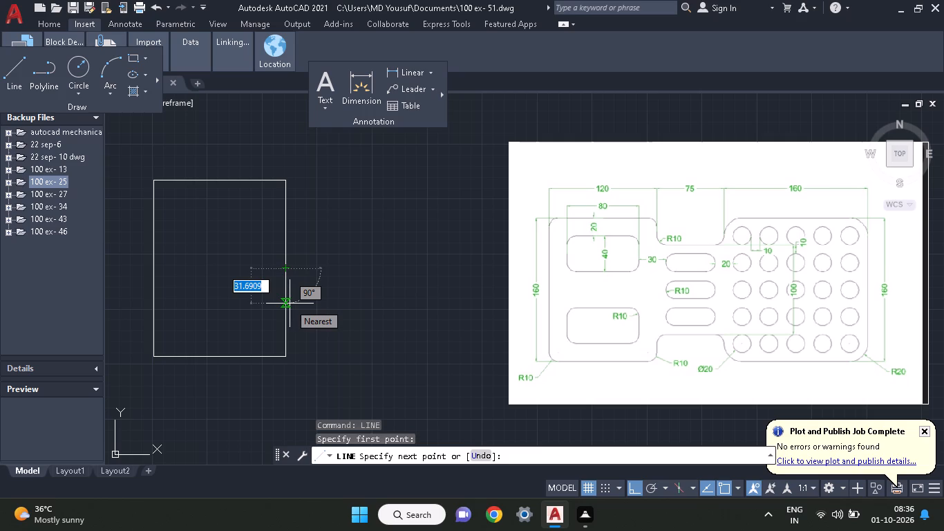
text(50)
key(Return)
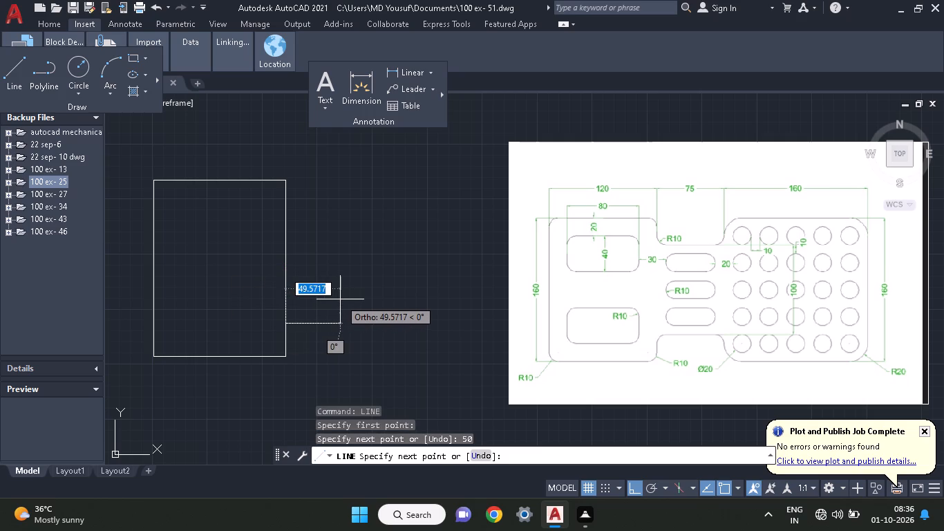
text(75)
key(Return)
key(Return)
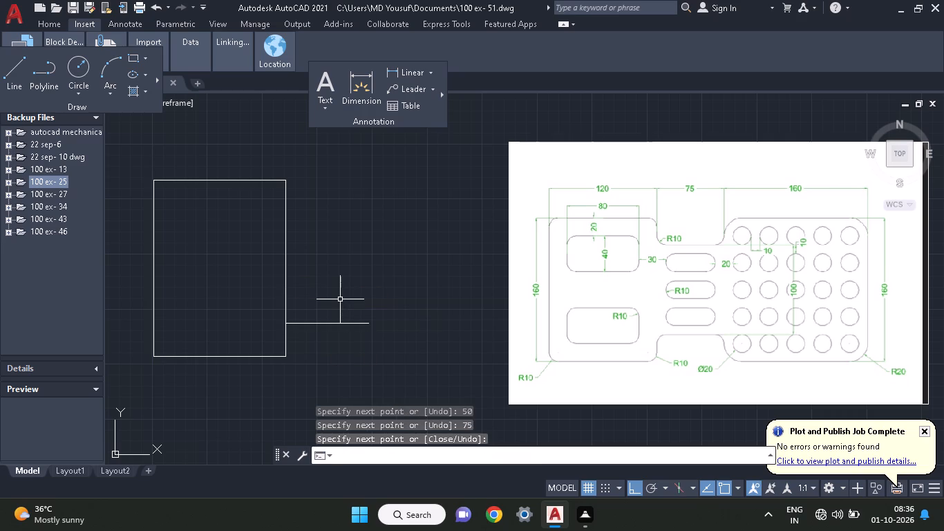
From the midpoint of the rectangle's right edge, draw a line 50 up and 75 to the right for the neck's upper edge.
text(li)
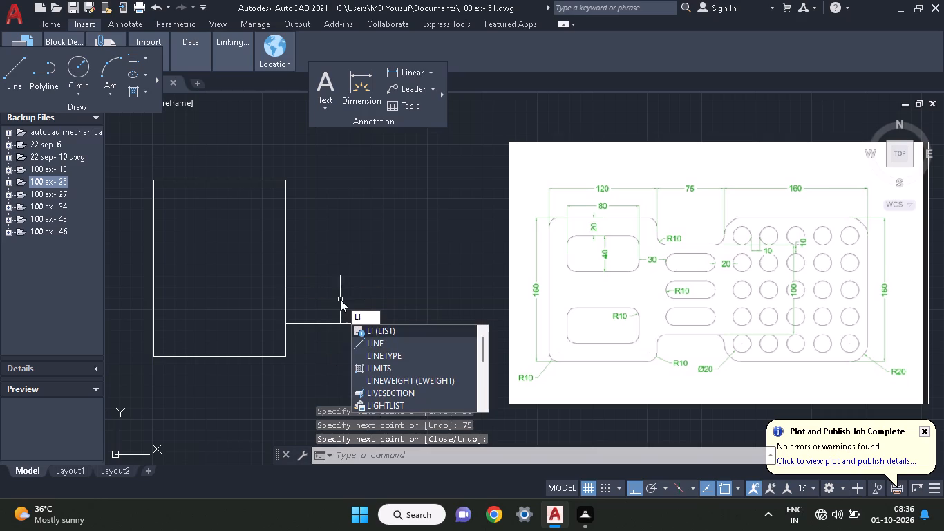
text(mr)
key(BackSpace)
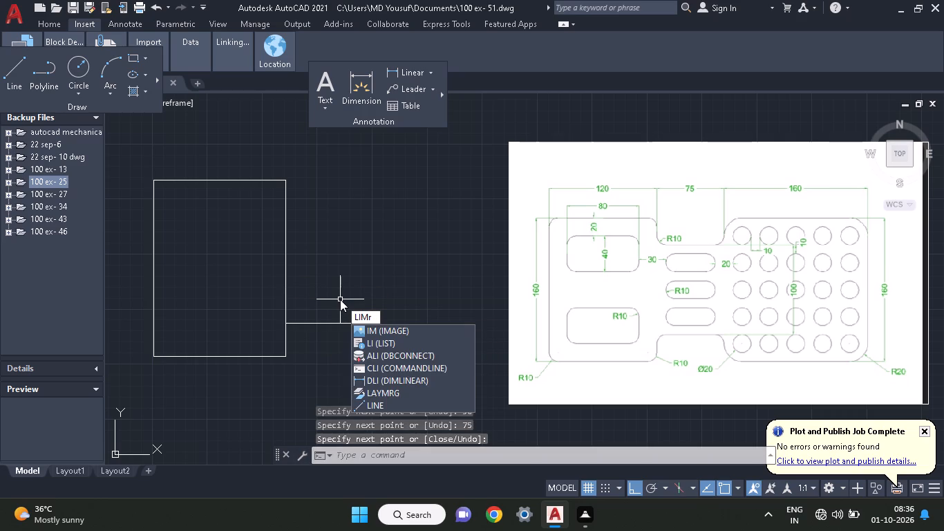
key(BackSpace)
text(ne)
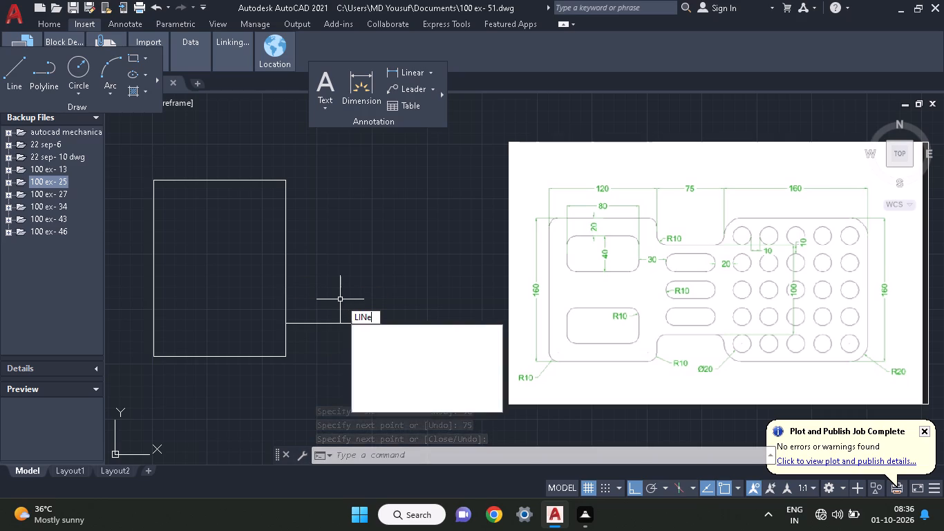
key(space)
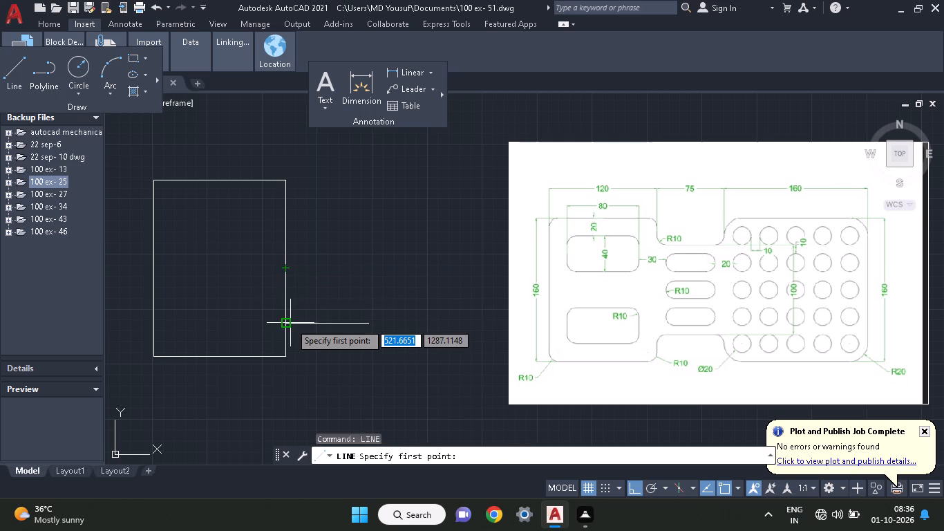
click(289, 270)
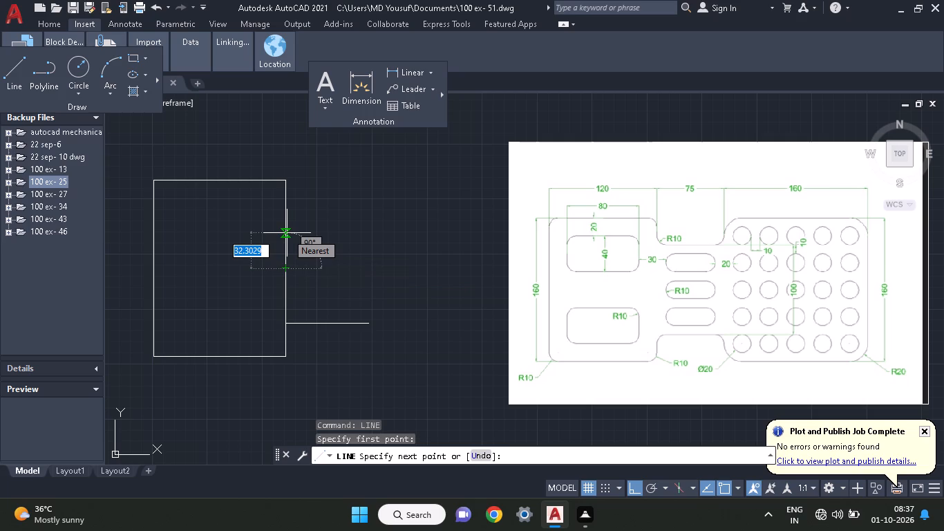
text(50)
key(Return)
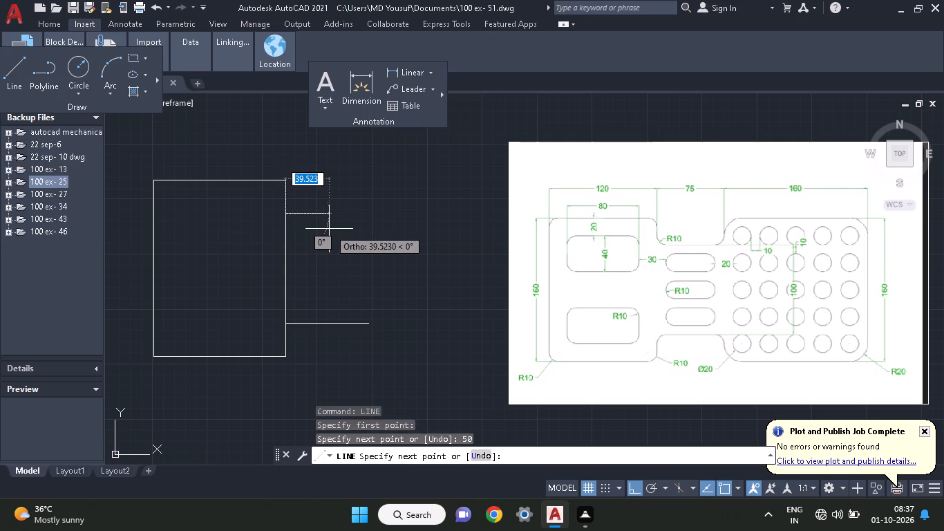
text(75)
key(Return)
key(Return)
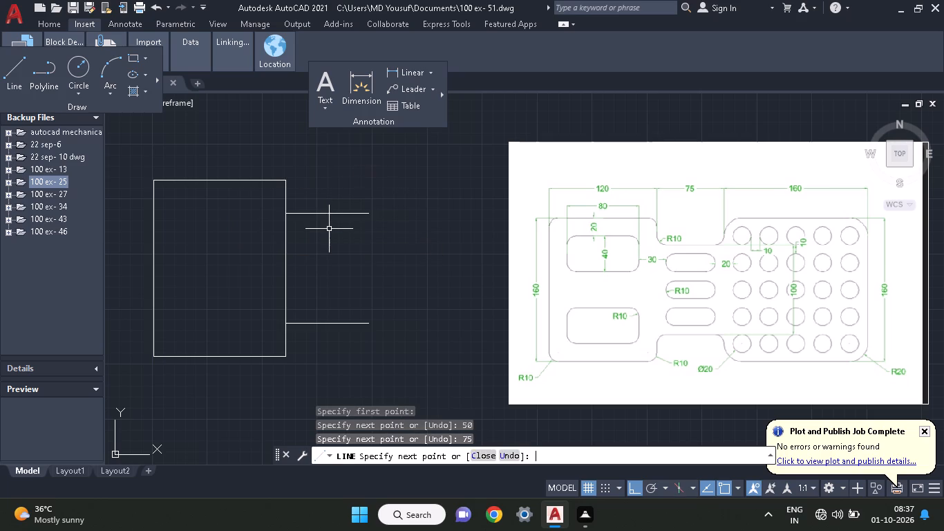
Draw a vertical line 100 long upward from the right end of the neck's lower edge to close the neck.
text(line)
key(space)
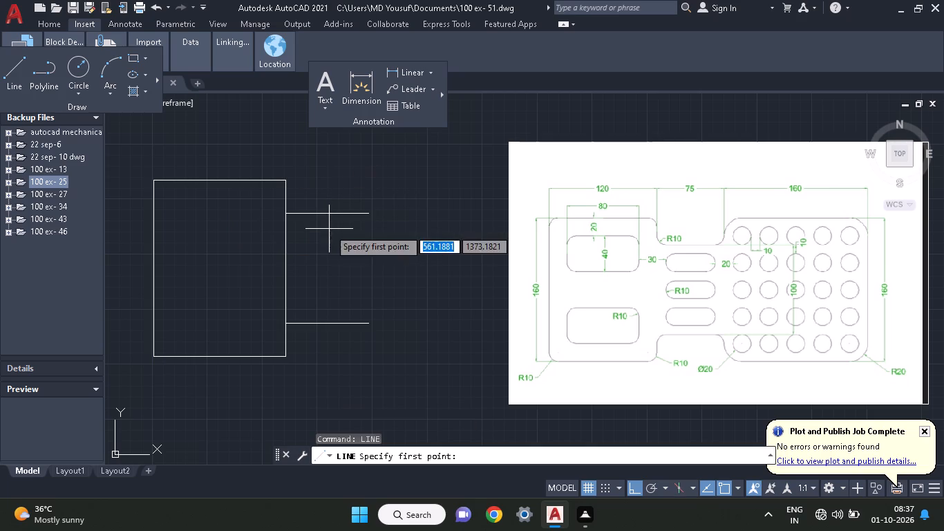
click(372, 323)
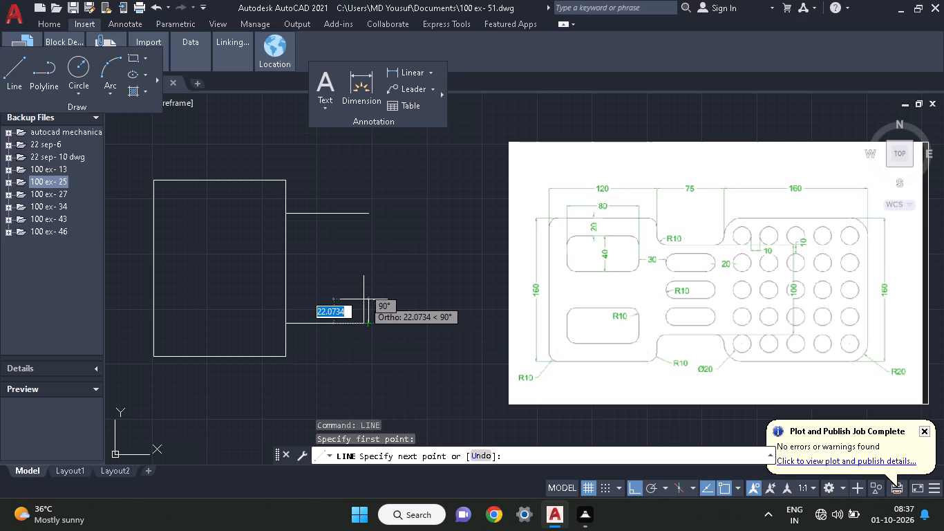
key(1)
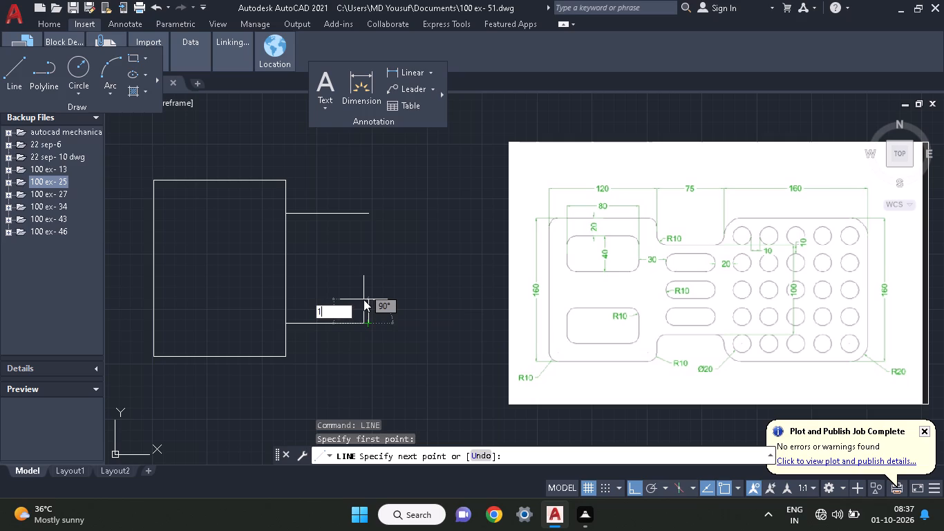
text(..)
key(BackSpace)
key(BackSpace)
text(00)
key(Return)
key(Return)
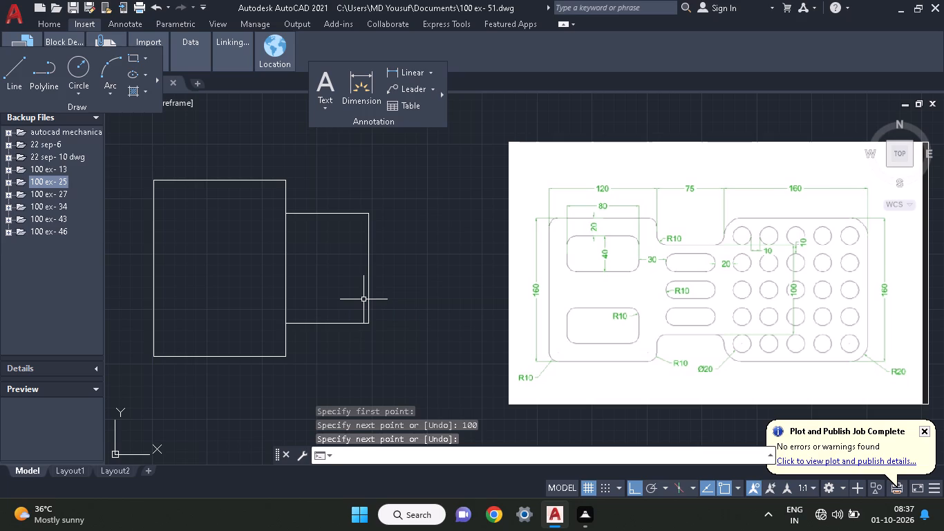
Draw a vertical line 80 long downward from the midpoint of the neck's right edge.
text(li)
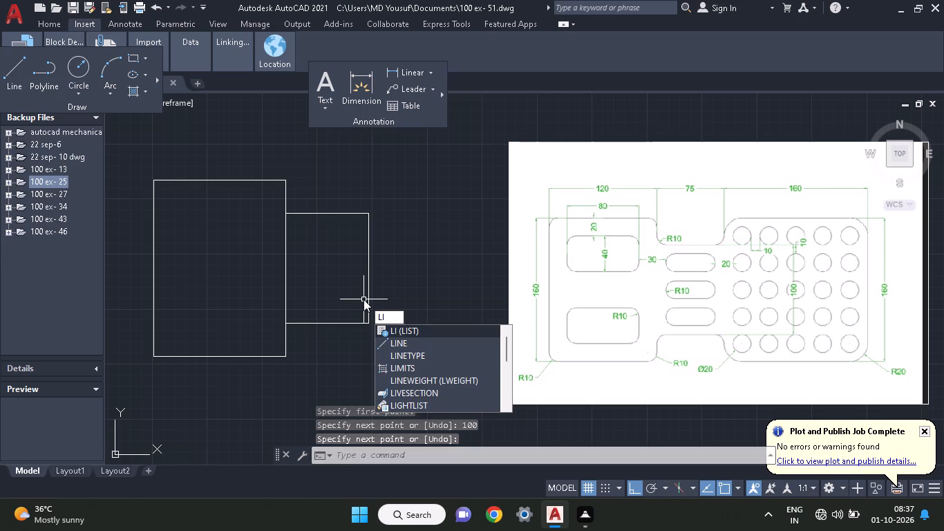
key(n)
text(e)
key(space)
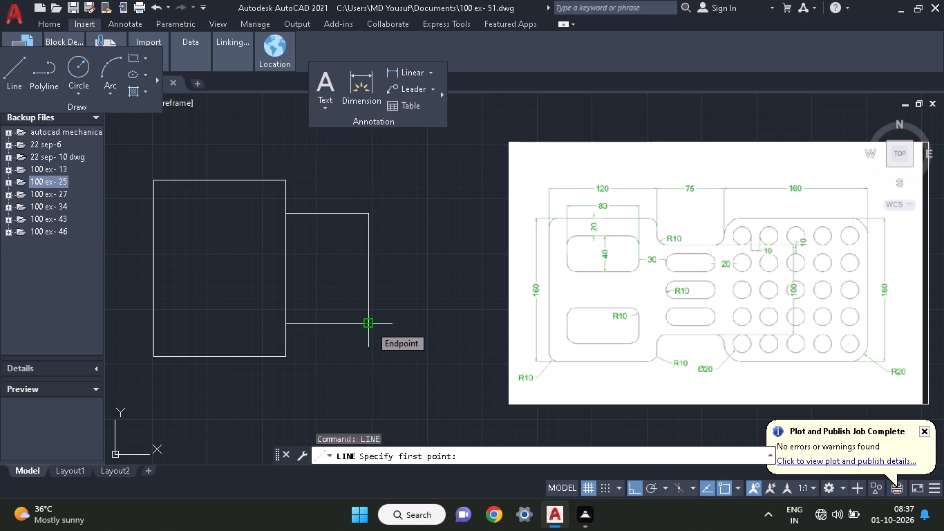
click(371, 266)
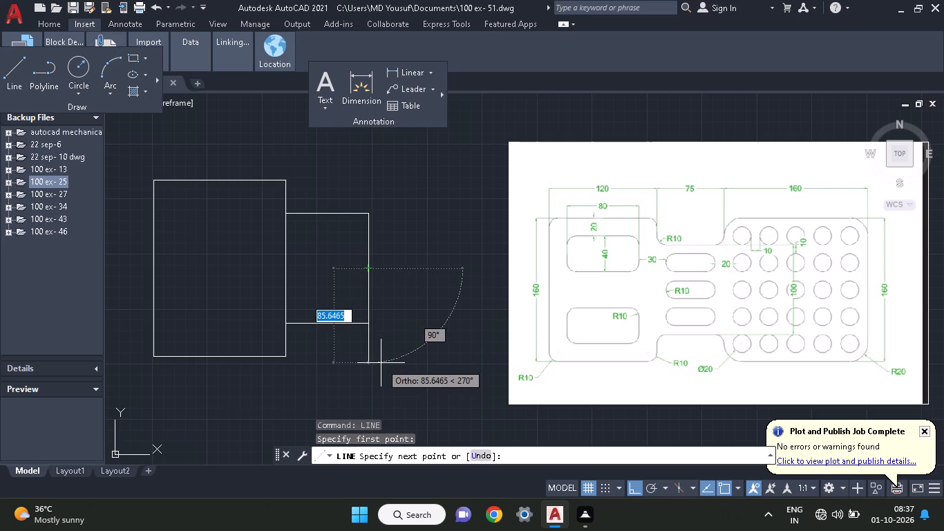
key(4)
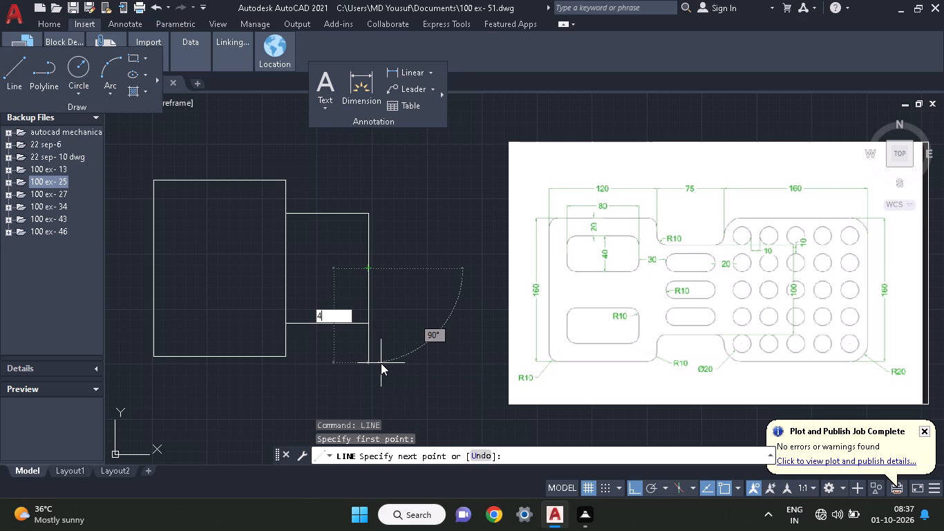
key(BackSpace)
key(8)
key(0)
key(Return)
key(Return)
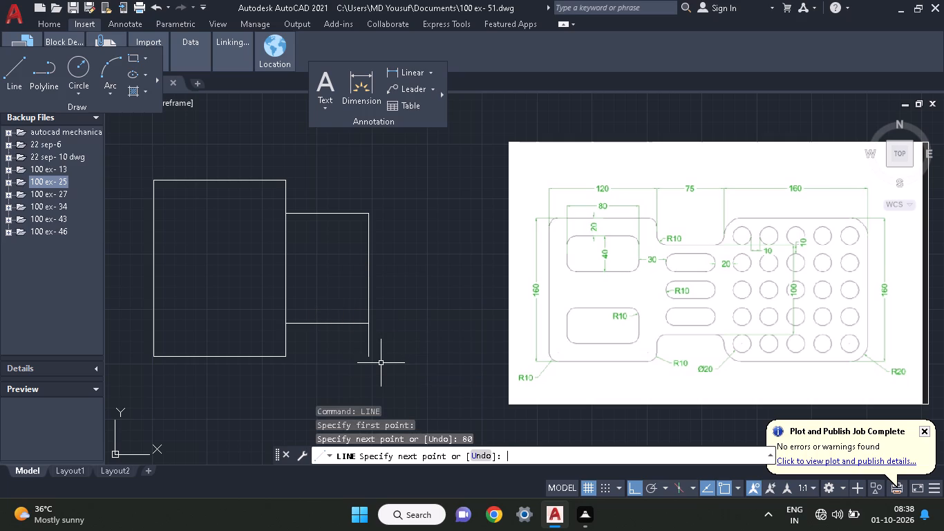
Draw a vertical line 80 long upward from the midpoint of the neck's right edge.
text(linr)
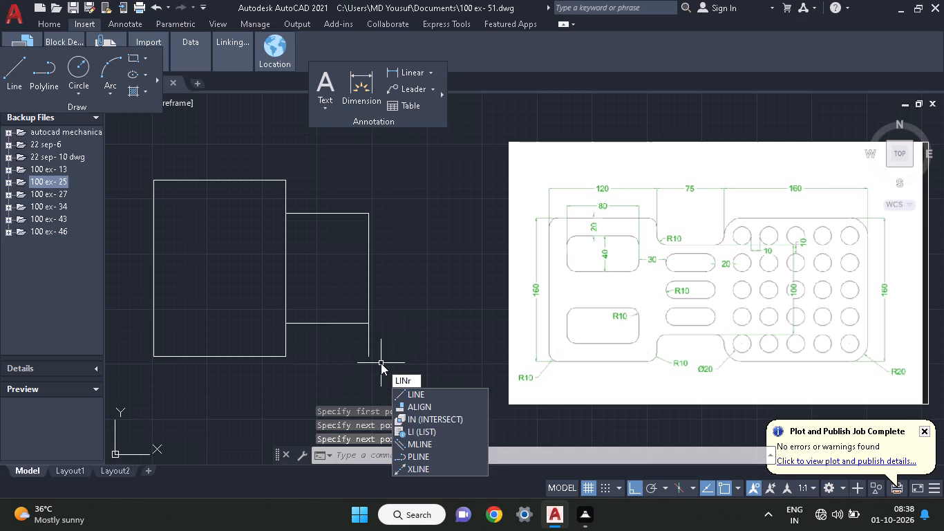
key(BackSpace)
text(e)
key(space)
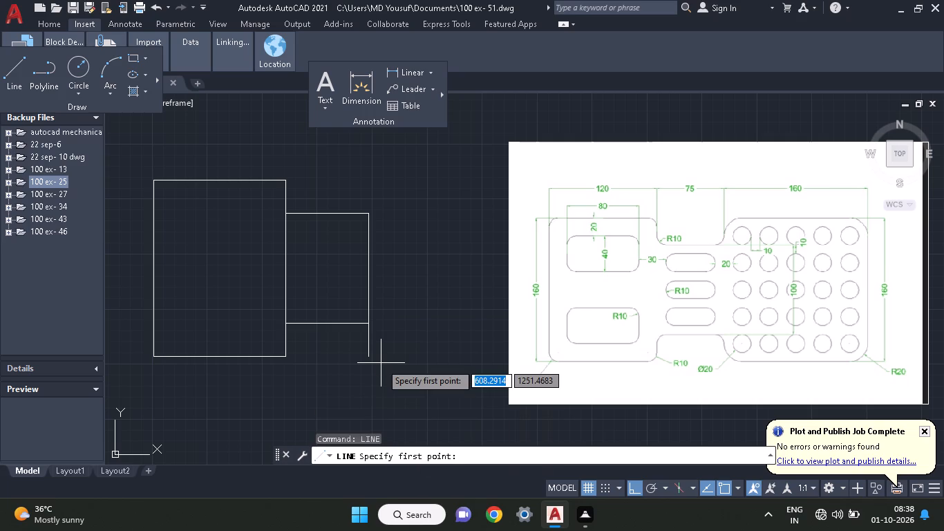
click(372, 272)
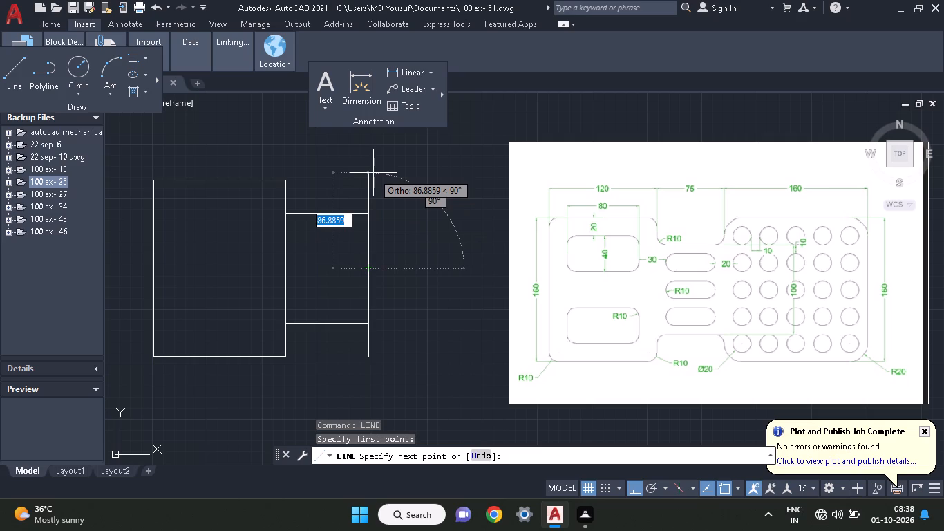
text(80)
key(Return)
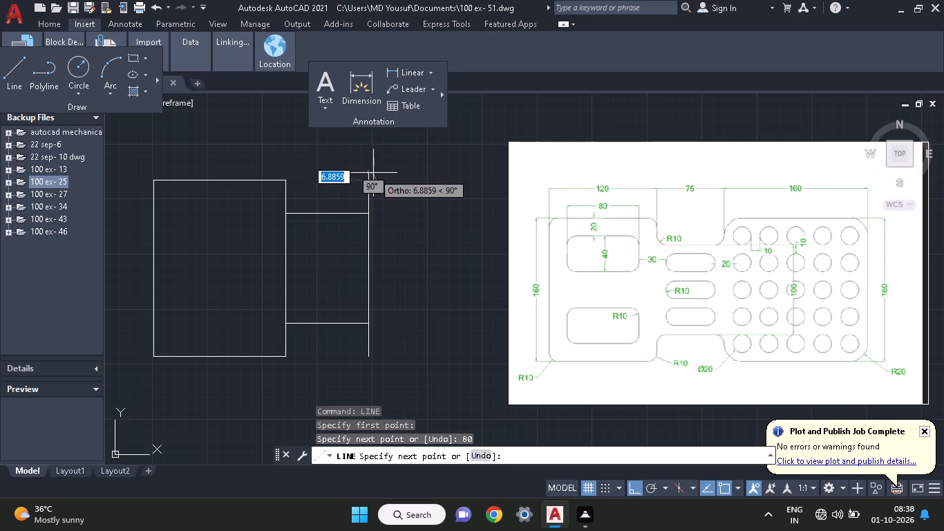
key(Return)
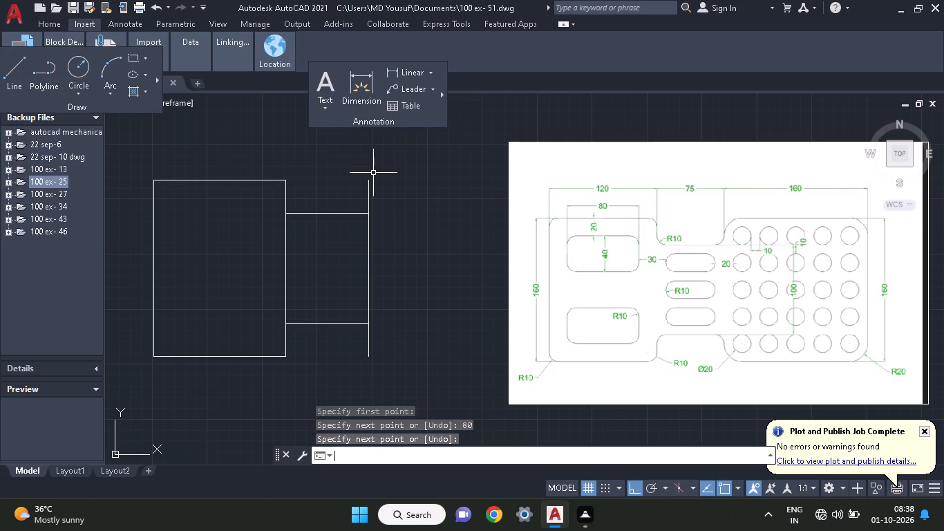
Draw a horizontal line 160 long to the right from the upper end of that vertical for the right section's top edge.
text(li)
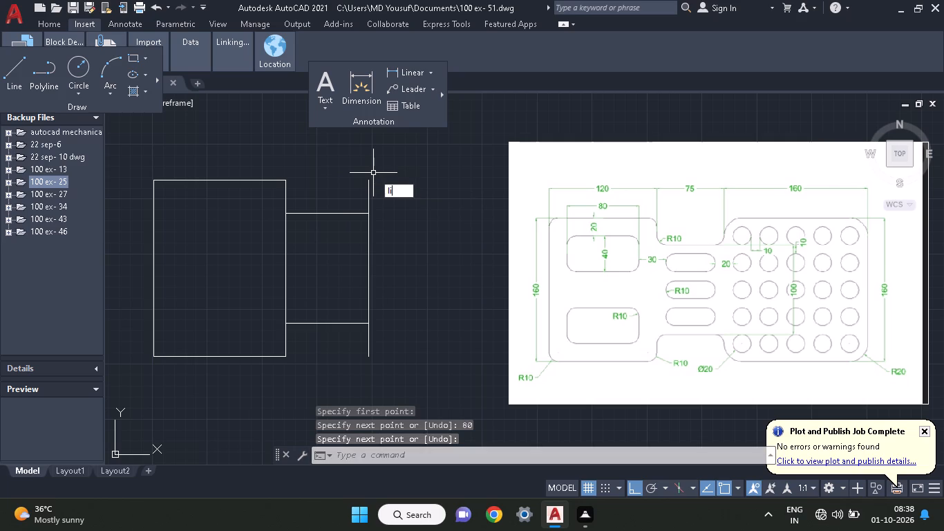
text(ne)
key(space)
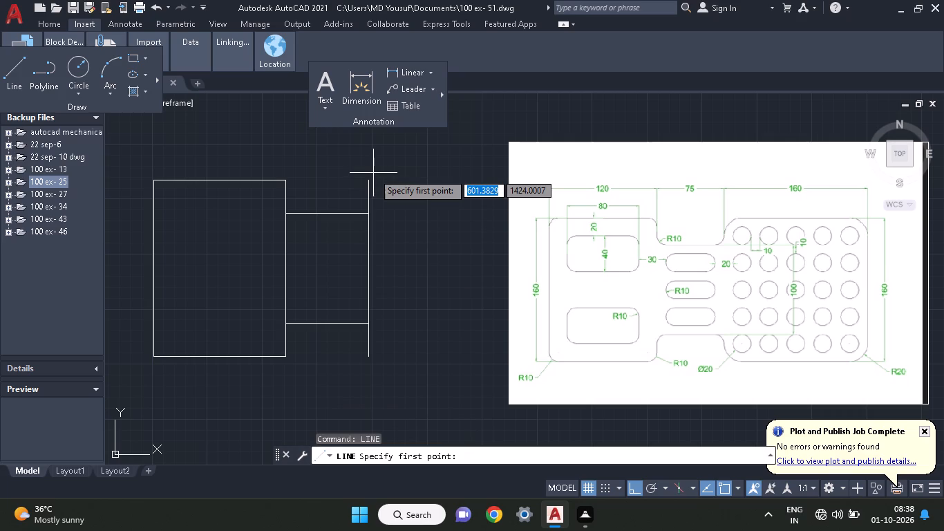
click(371, 180)
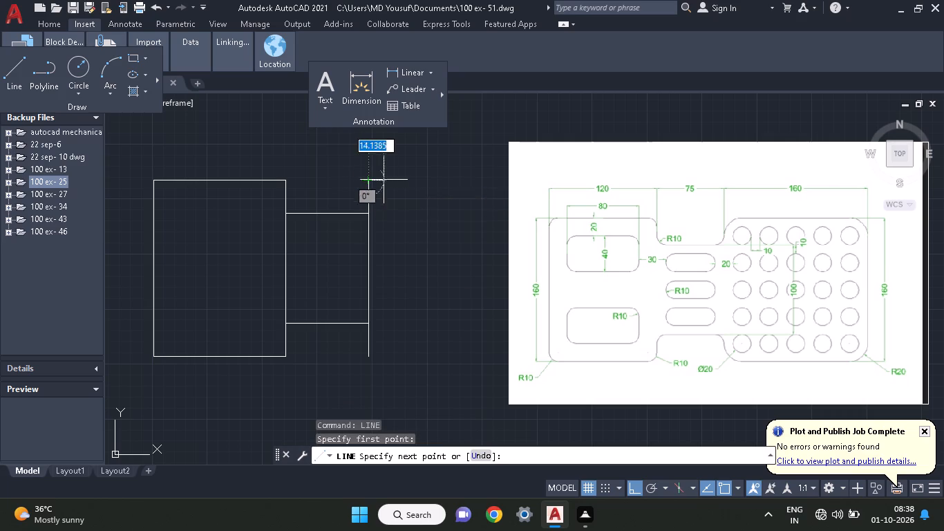
text(160)
key(Return)
key(Return)
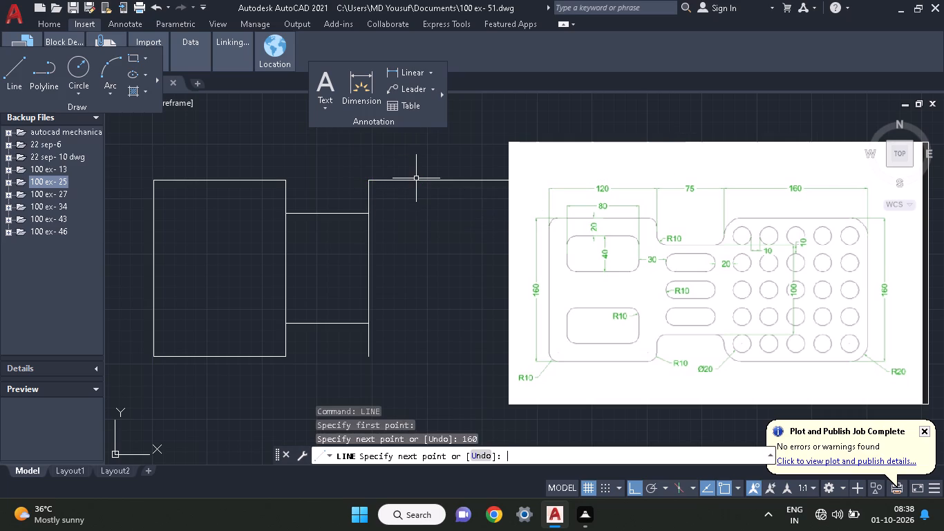
Draw a horizontal line 160 long to the right from the lower end of the vertical for the right section's bottom edge.
text(line)
key(space)
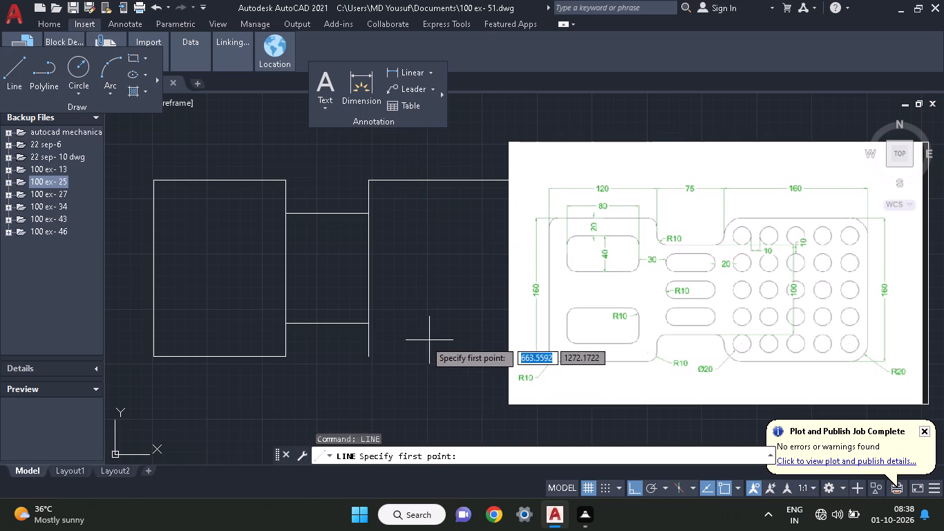
click(370, 354)
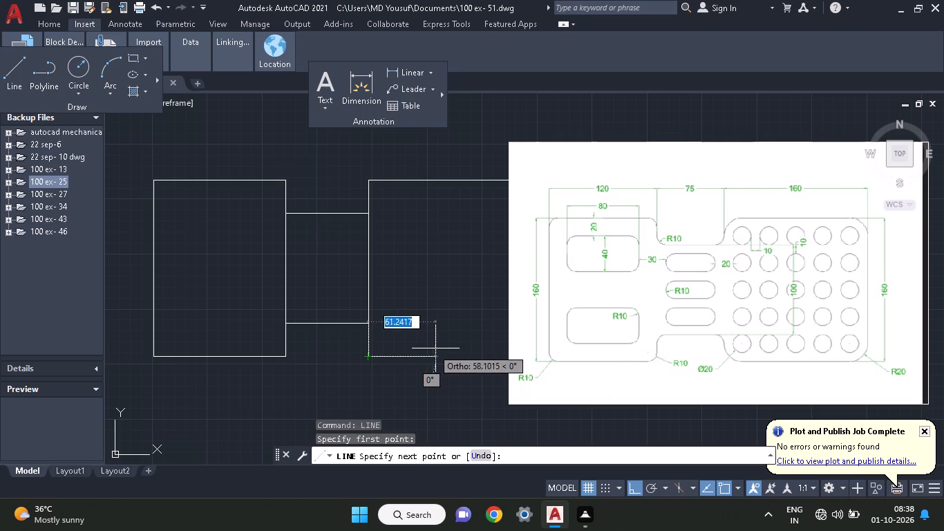
text(160)
key(Return)
key(Return)
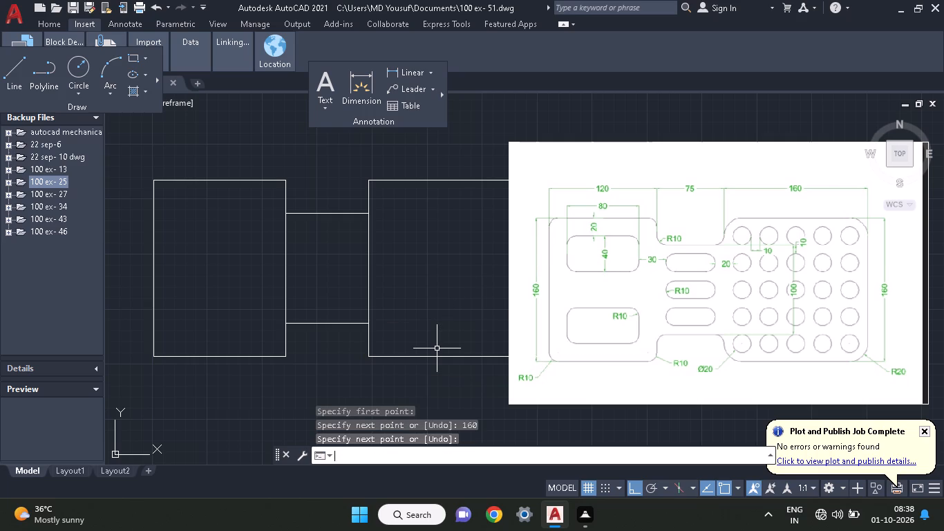
Move the reference image about 62 units horizontally to the right, clear of the right section's edges.
click(569, 248)
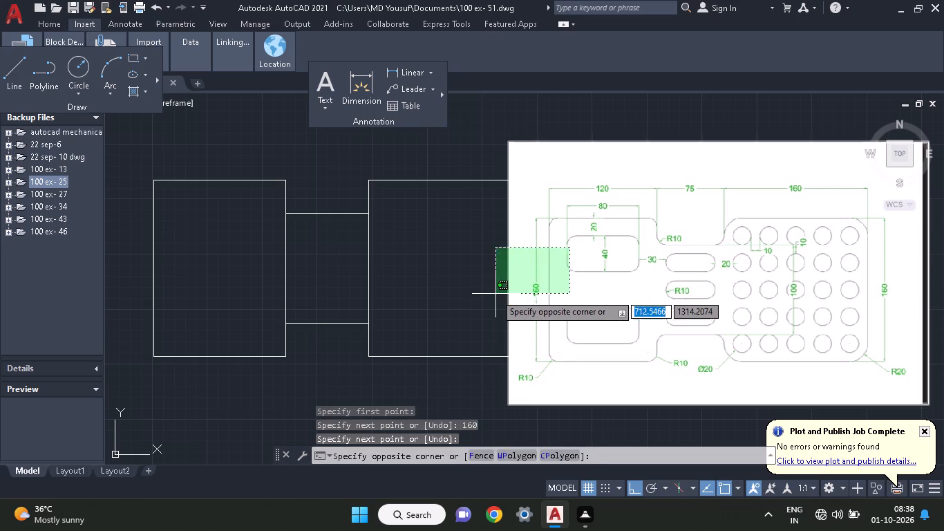
click(495, 294)
right_click(499, 291)
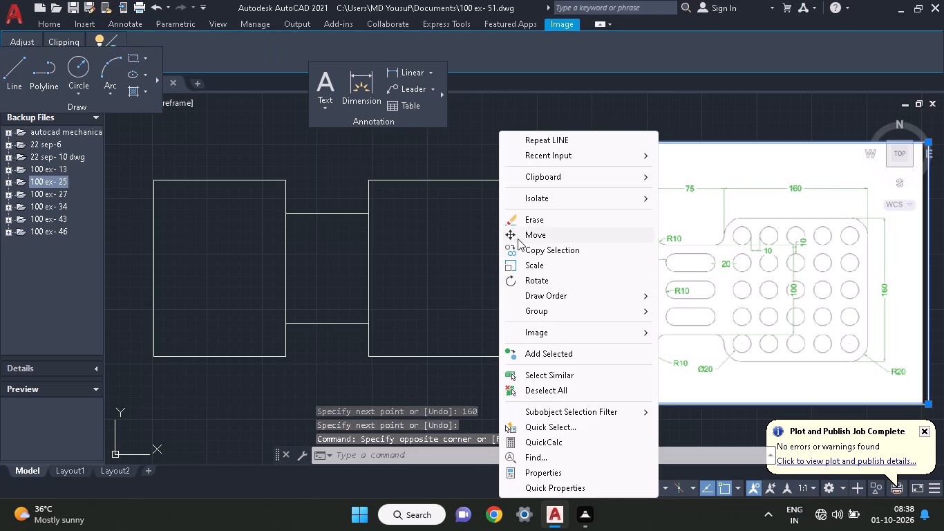
click(518, 239)
click(586, 274)
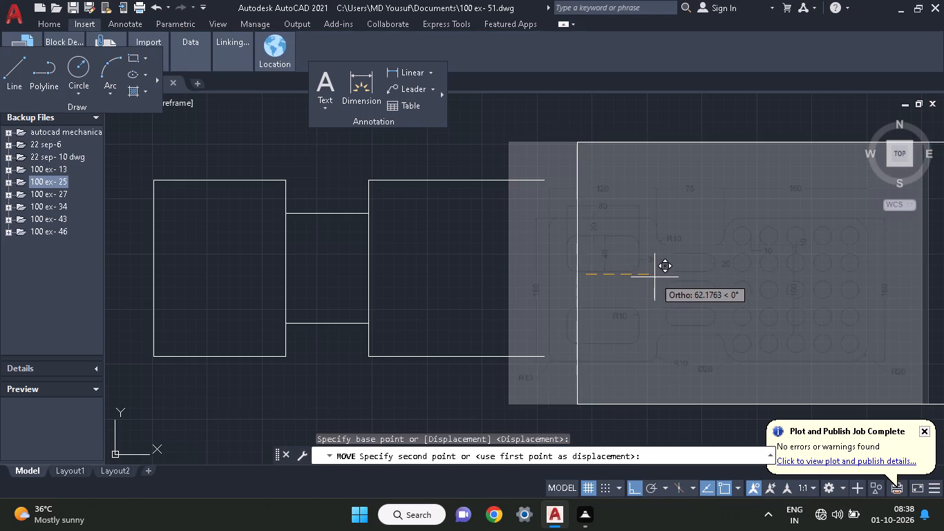
click(654, 277)
middle_drag(654, 277, 623, 281)
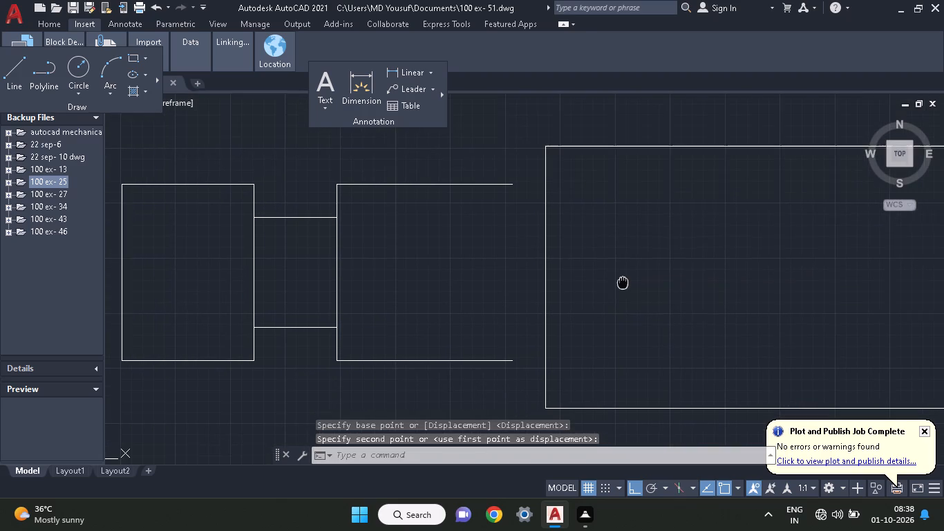
middle_drag(623, 281, 619, 281)
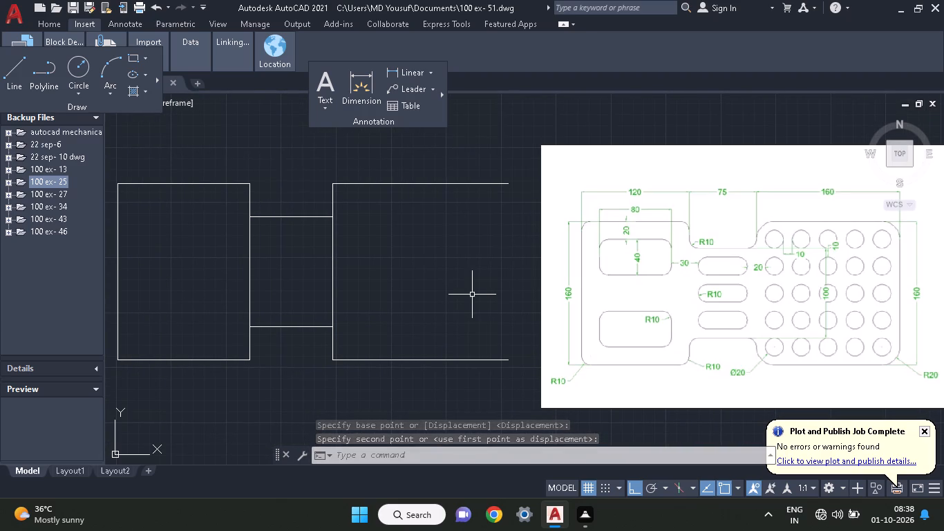
Close the right section's open side with two consecutive vertical lines, 100 and 60 long, downward from the top edge's right end.
text(li)
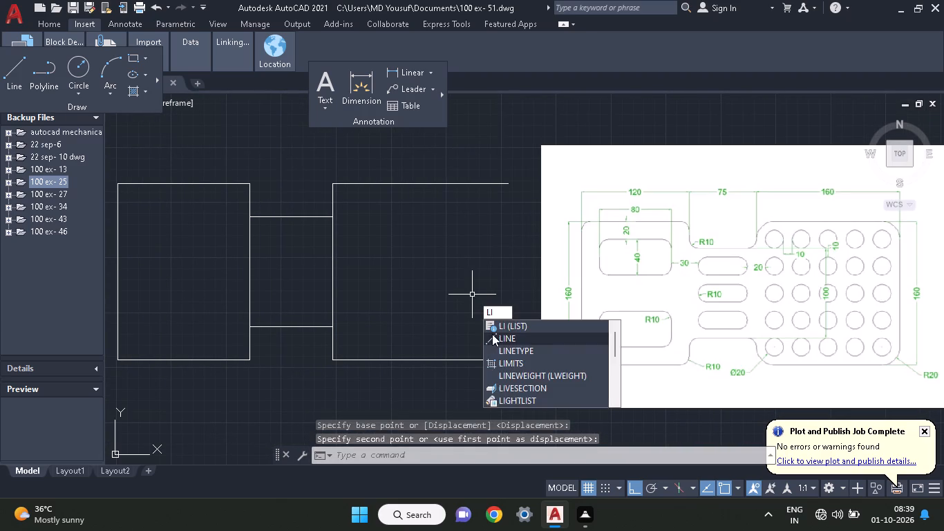
click(492, 335)
click(511, 187)
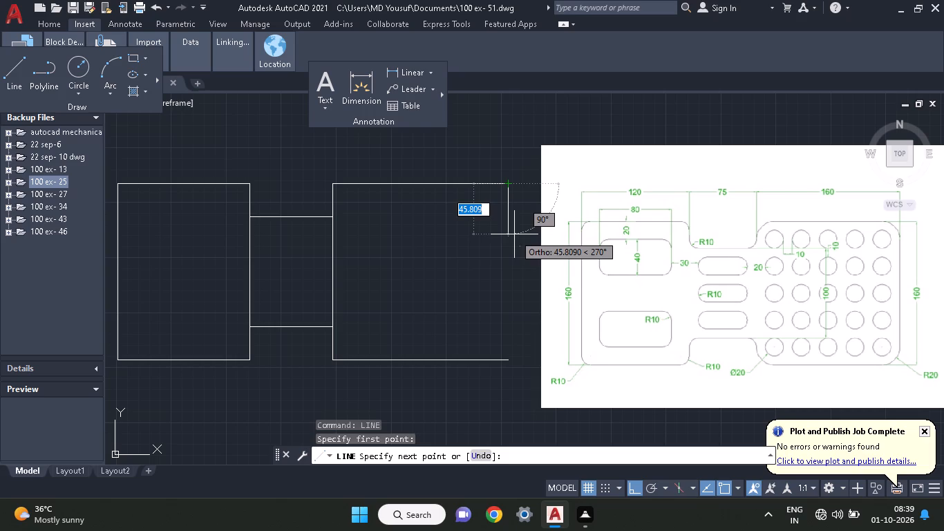
text(100)
key(Return)
key(Return)
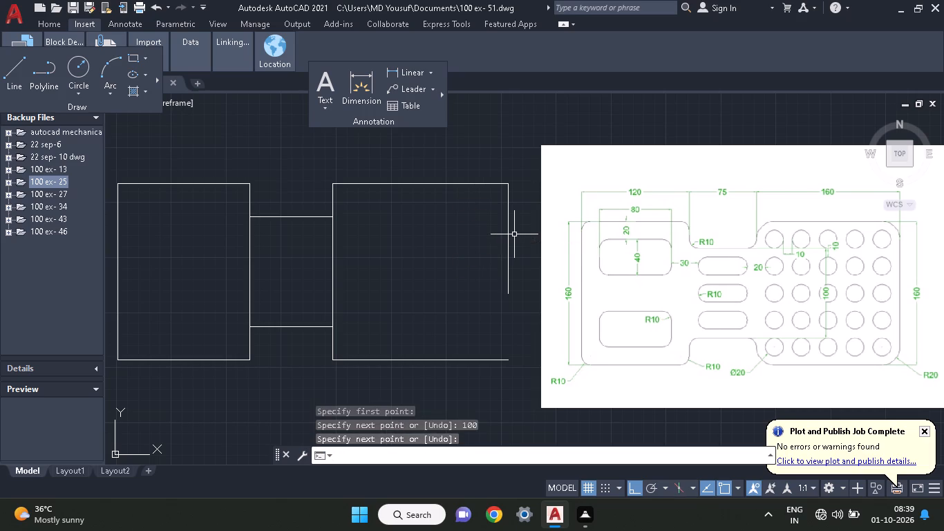
text(line)
key(space)
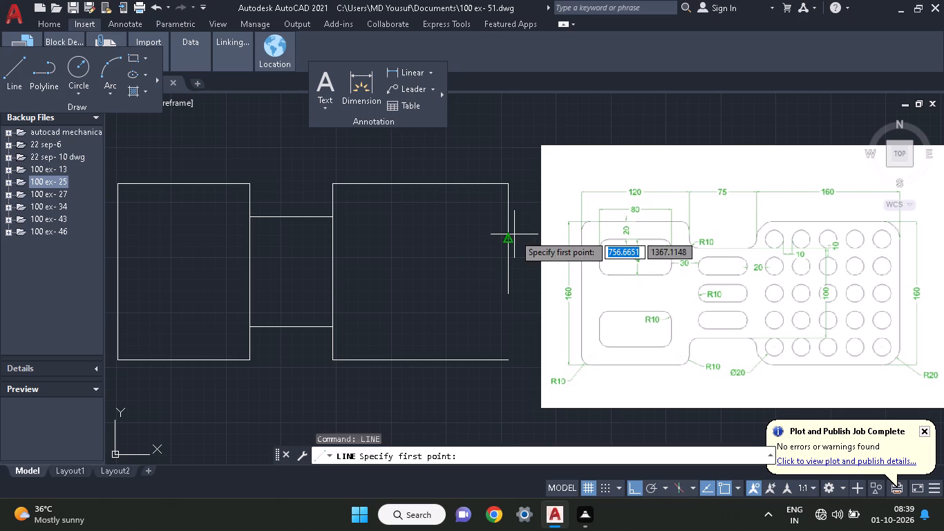
click(510, 292)
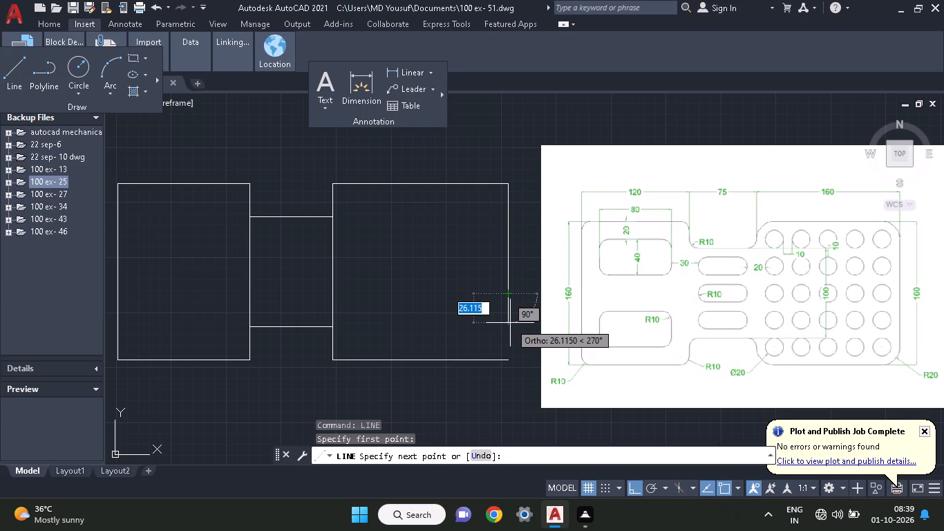
text(60)
key(Return)
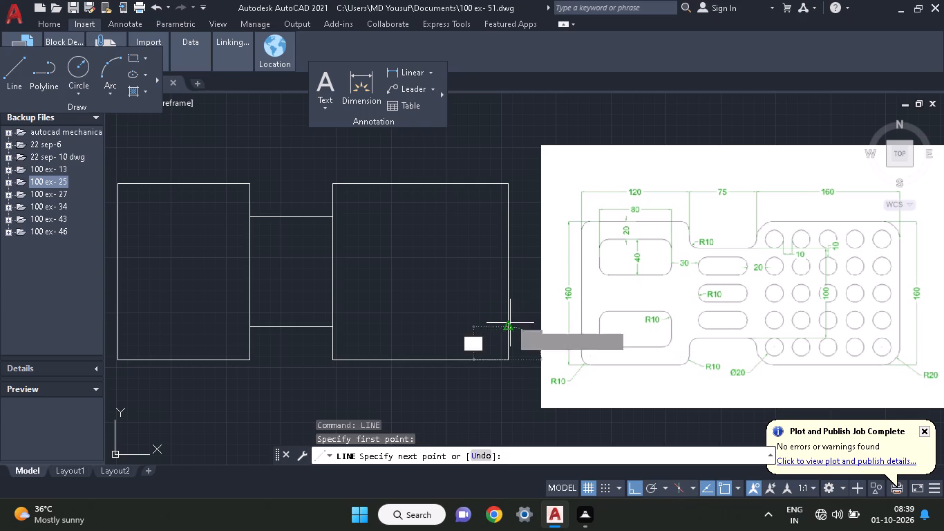
key(Return)
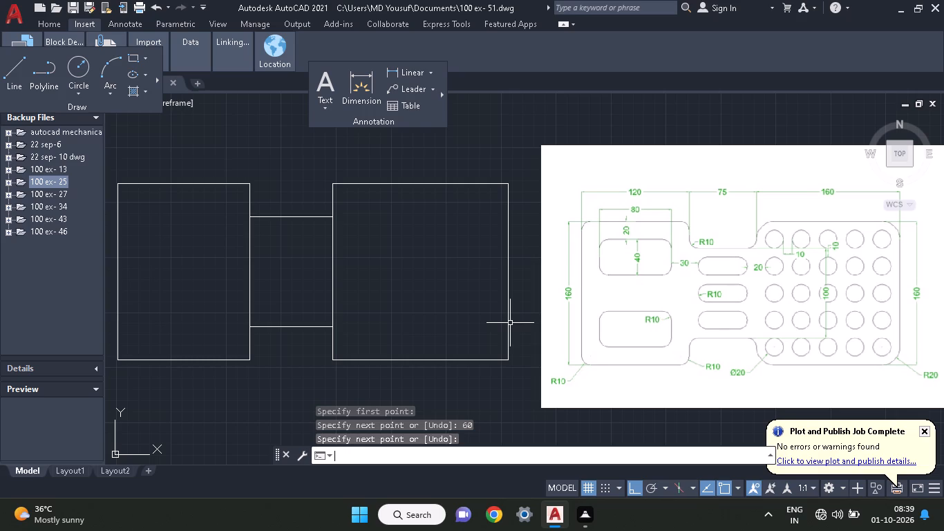
Draw a circle of radius 10 in the right section, centred by tracking 10 up and 20 right from its lower-left corner.
text(ci)
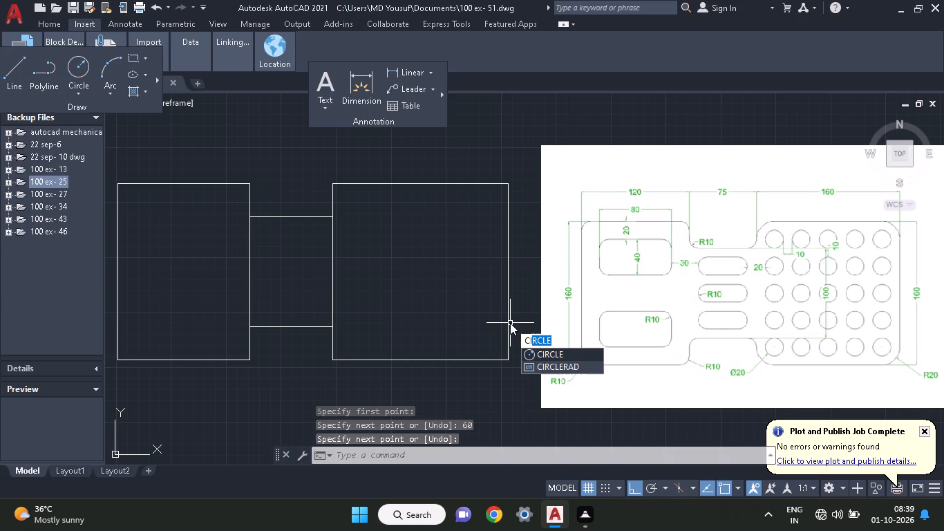
key(space)
text(tk)
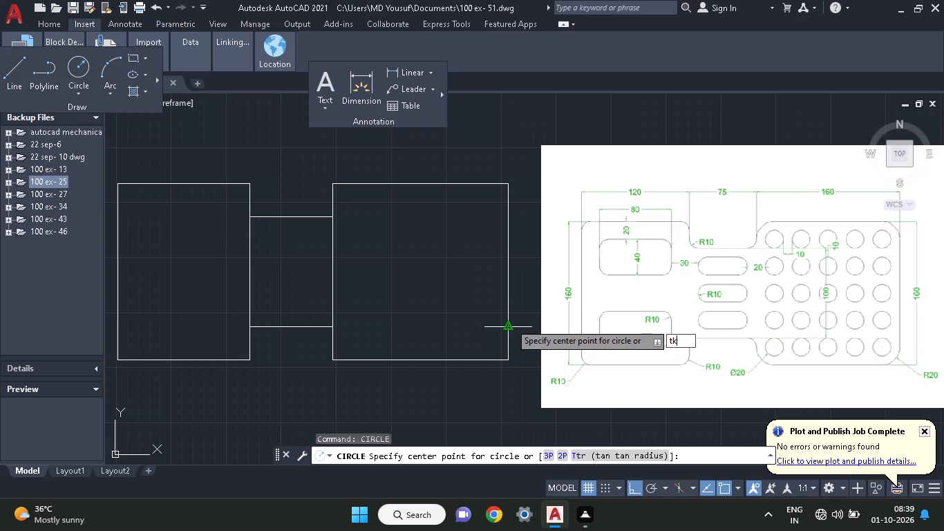
key(space)
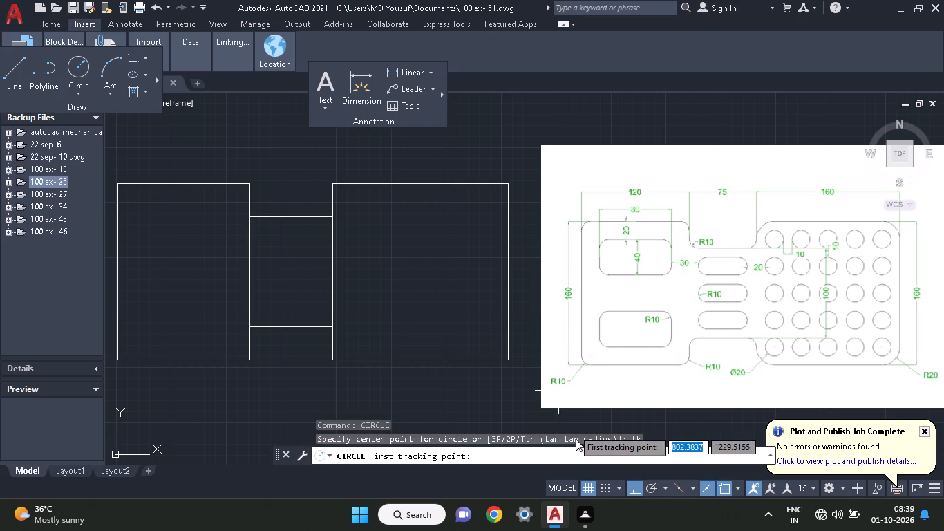
click(336, 362)
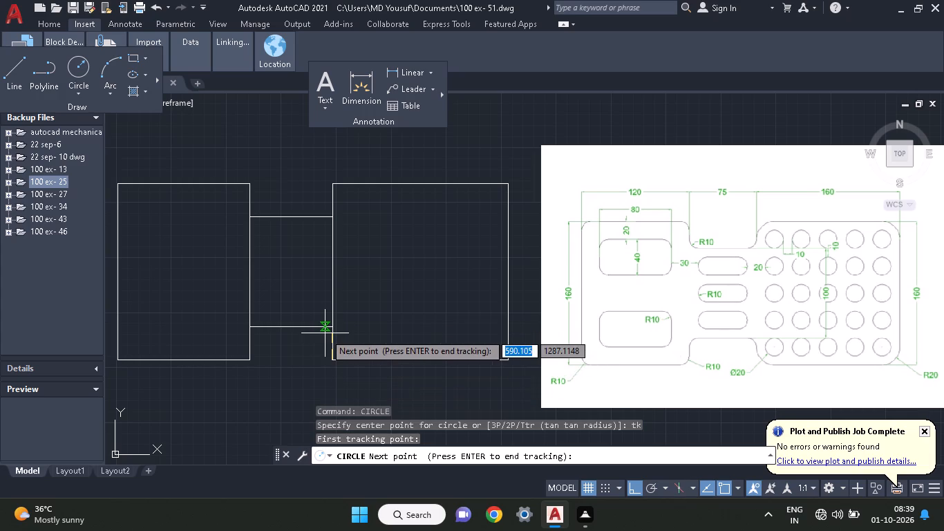
text(10)
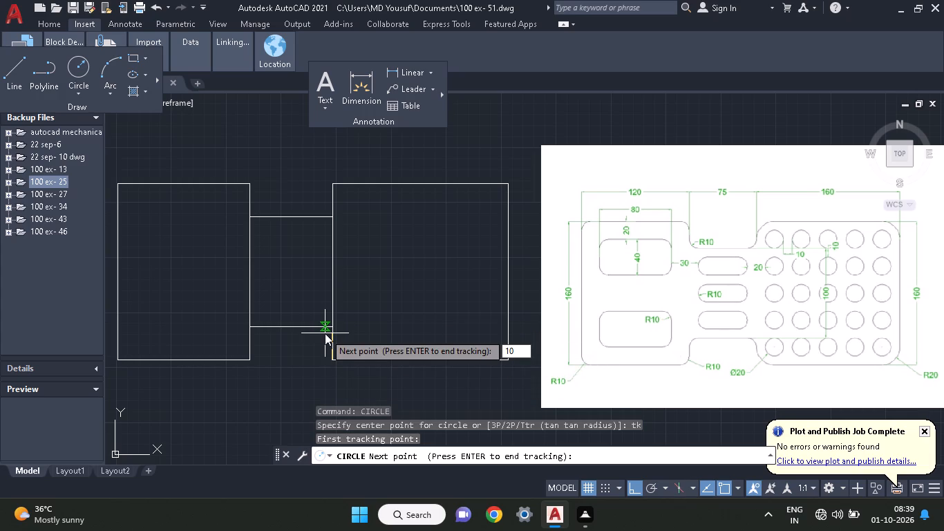
key(Return)
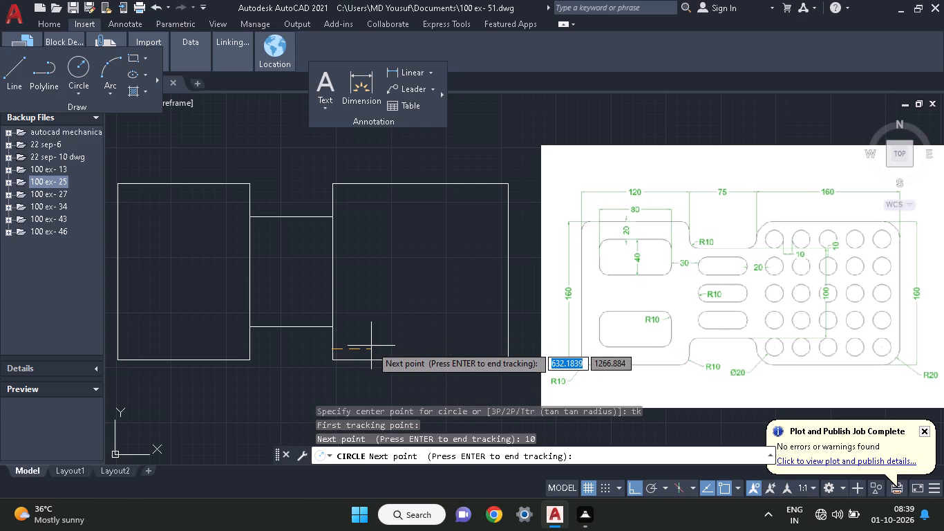
text(10)
key(Return)
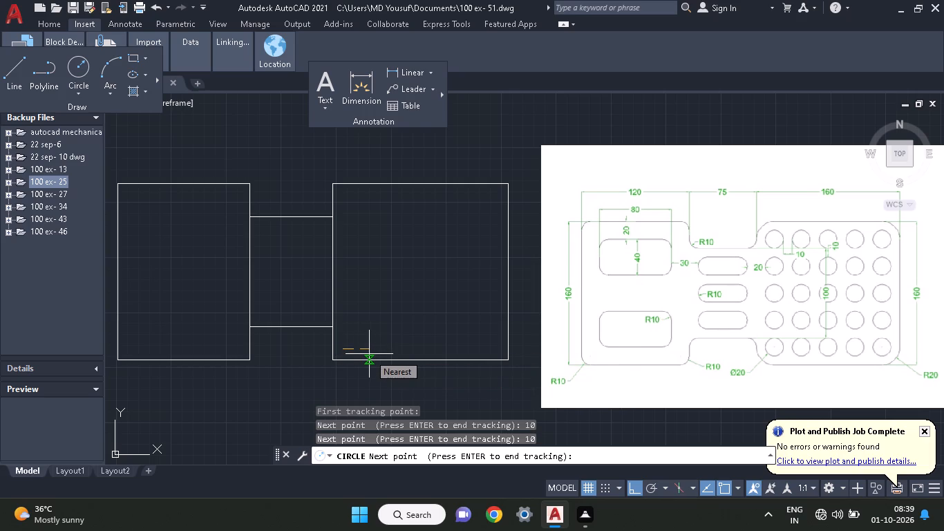
text(10)
key(Return)
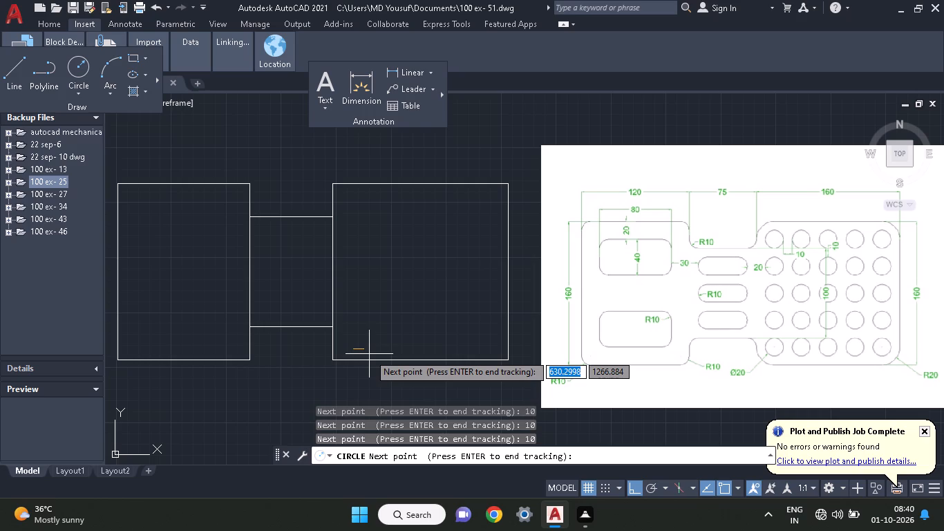
key(Return)
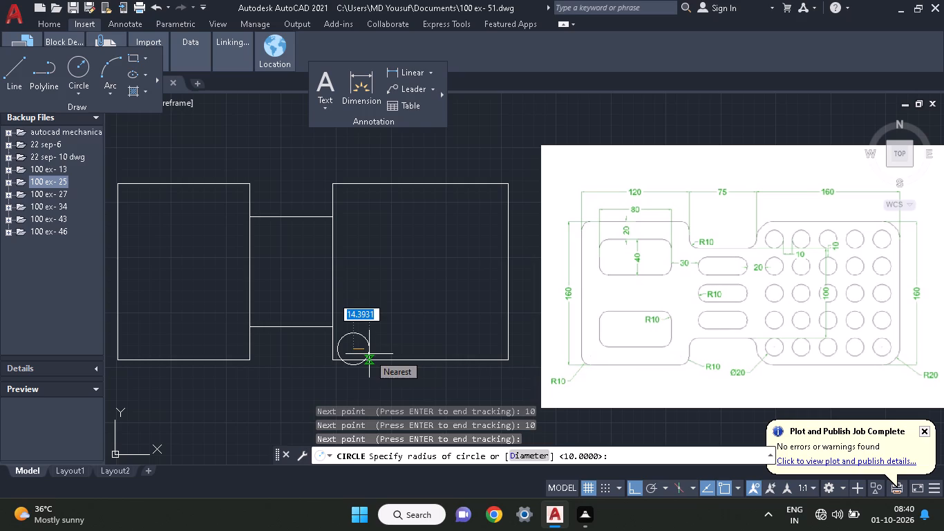
text(10)
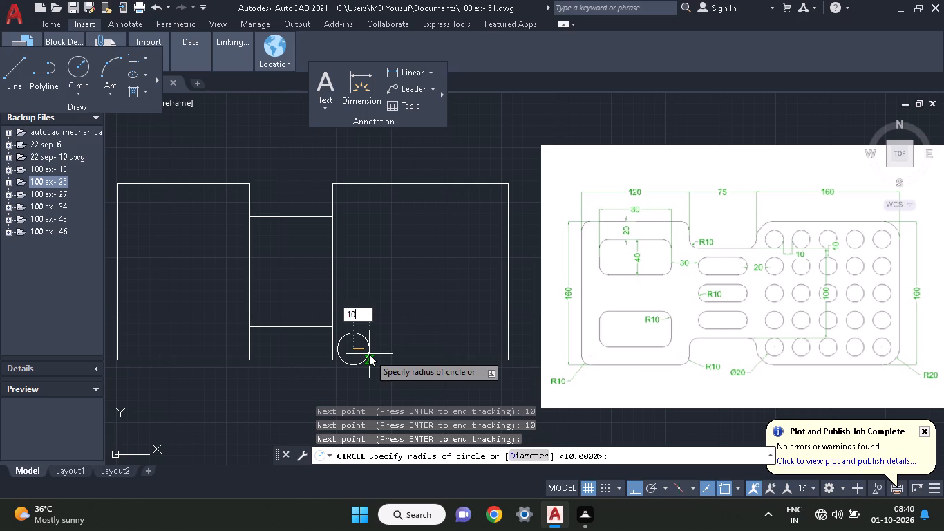
key(Return)
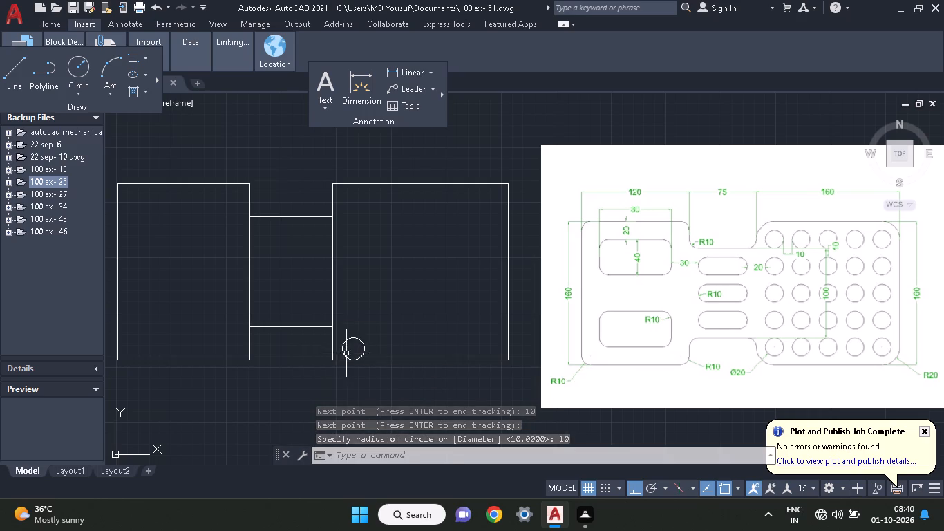
Erase the radius 10 circle near the right section's lower-left corner.
click(346, 353)
click(343, 342)
right_click(341, 294)
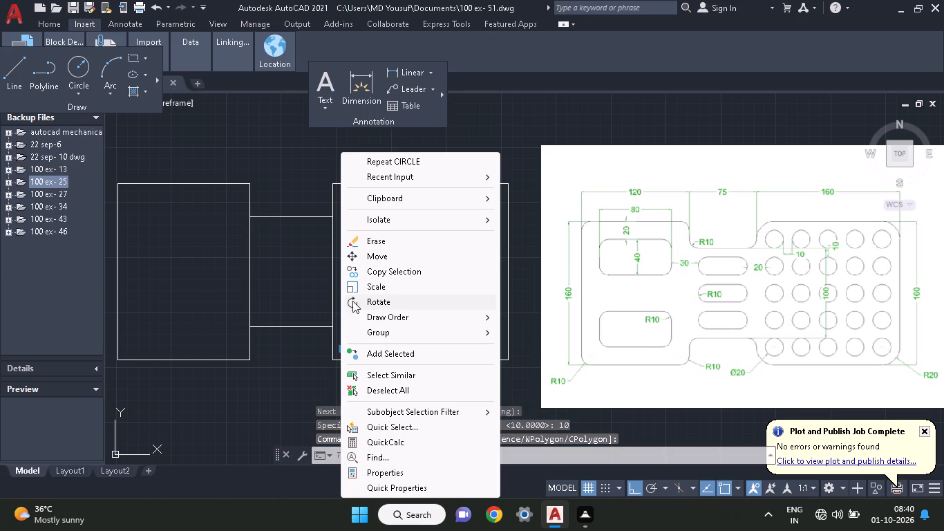
click(368, 243)
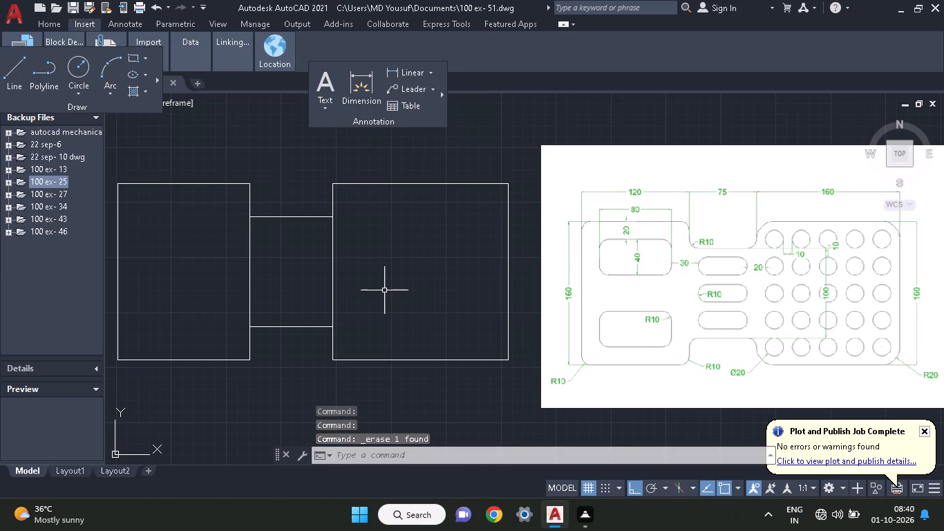
Draw a tan-tan-radius circle of radius 20 touching the right section's bottom edge and left vertical edge.
text(c)
key(space)
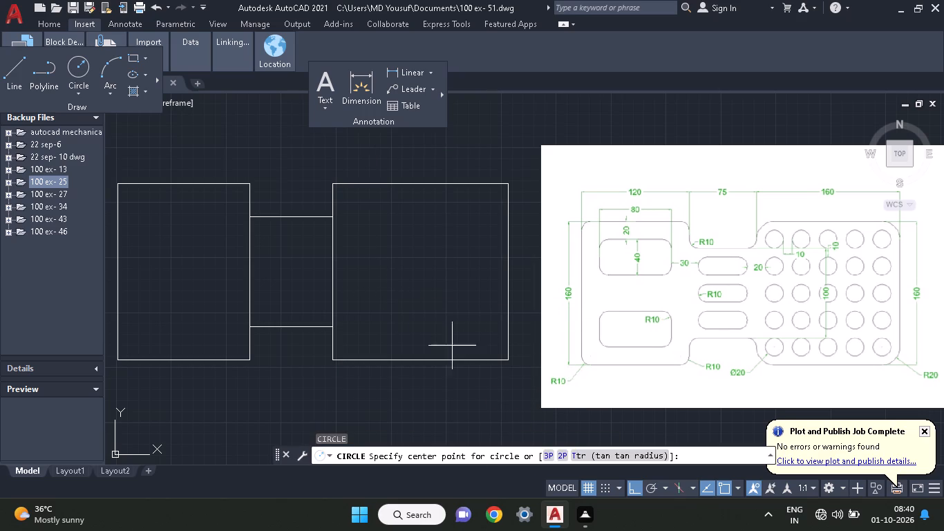
click(607, 451)
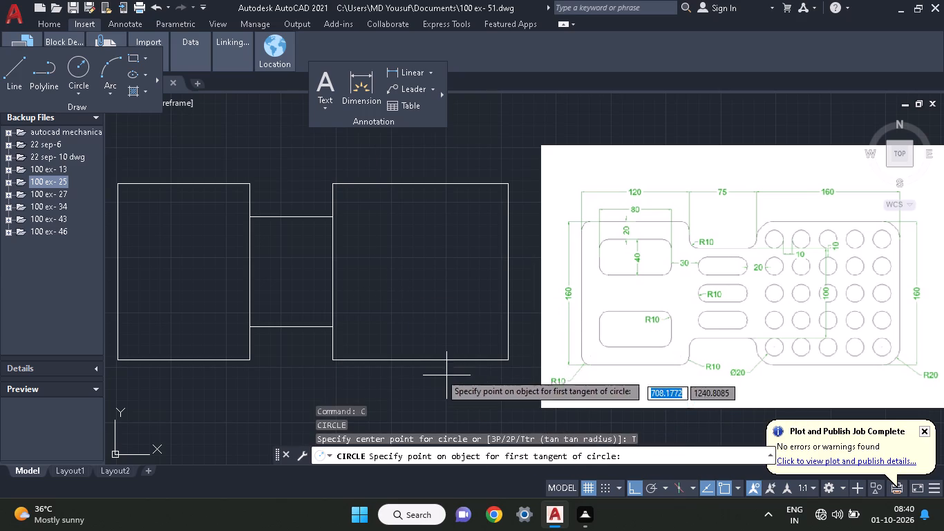
click(352, 360)
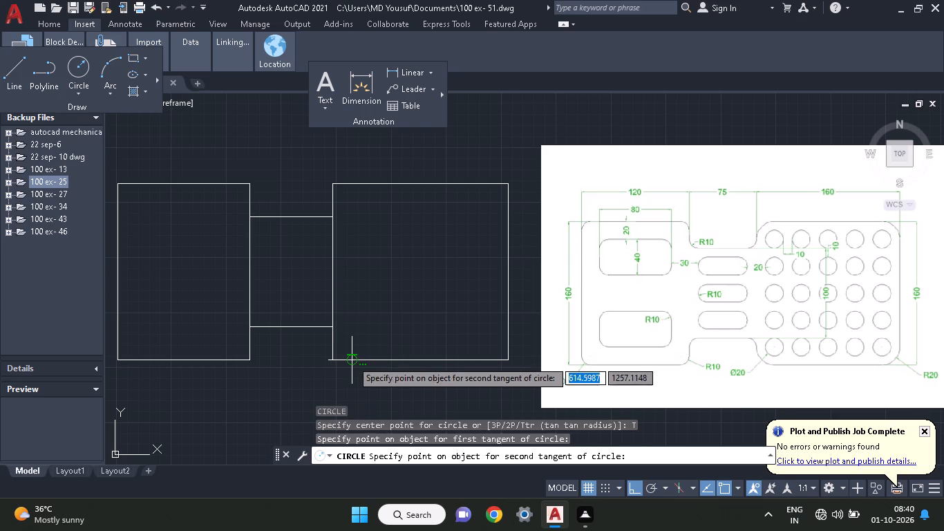
click(330, 351)
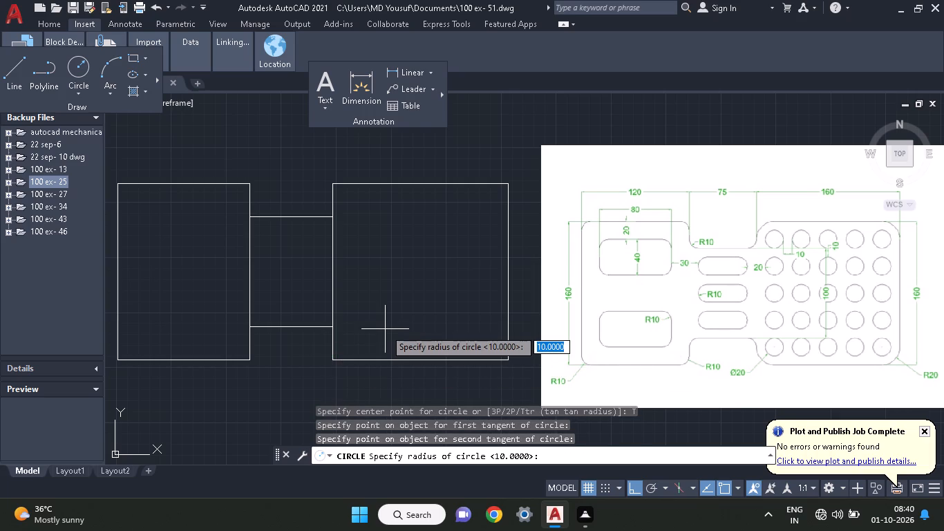
text(20)
key(Return)
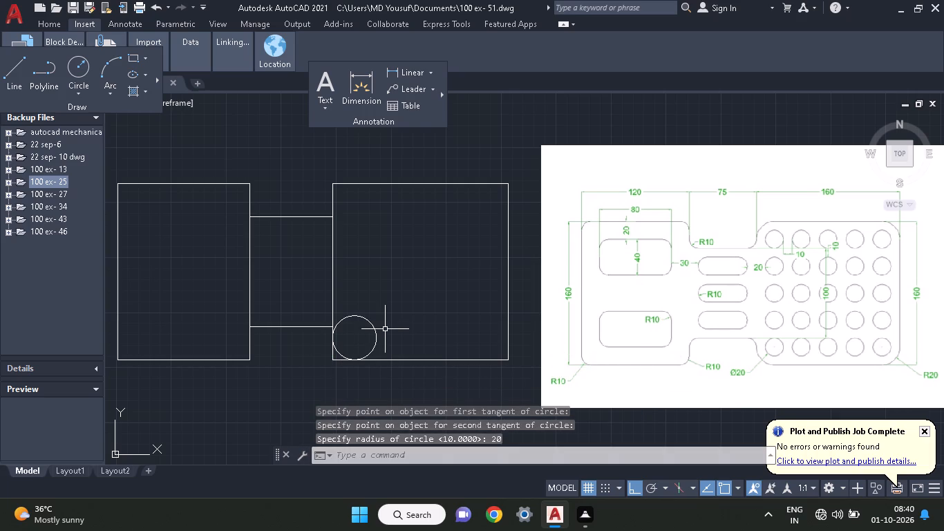
Trim the radius 20 circle and the edge stubs beyond it, leaving a rounded lower-left corner on the right section.
text(tr)
click(446, 359)
click(377, 342)
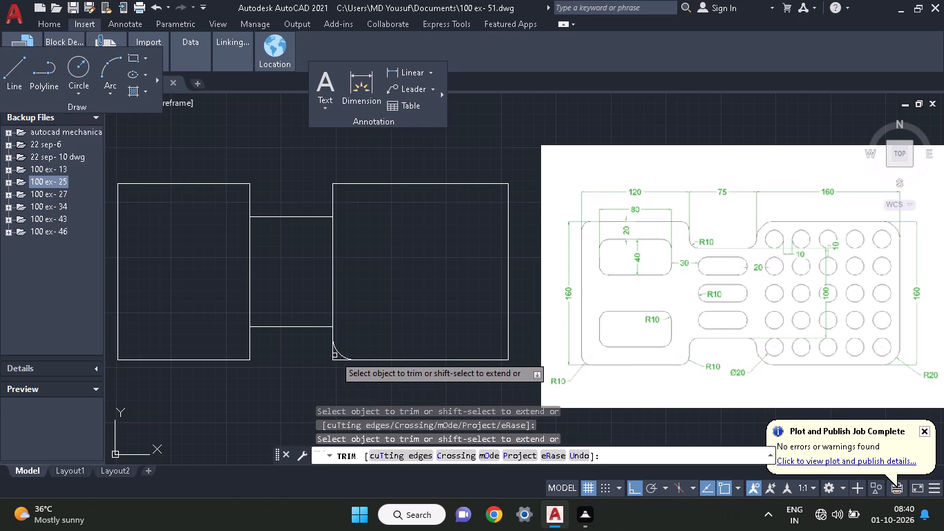
click(332, 355)
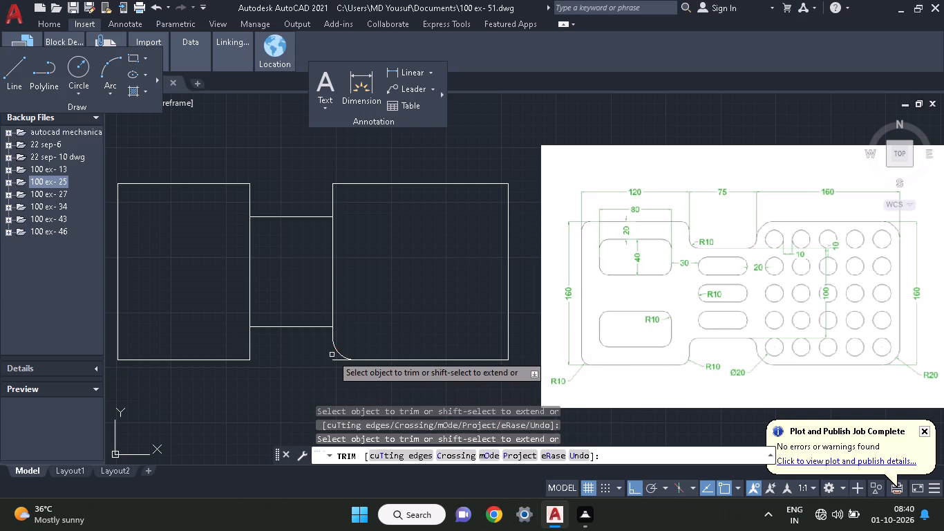
click(337, 360)
key(Escape)
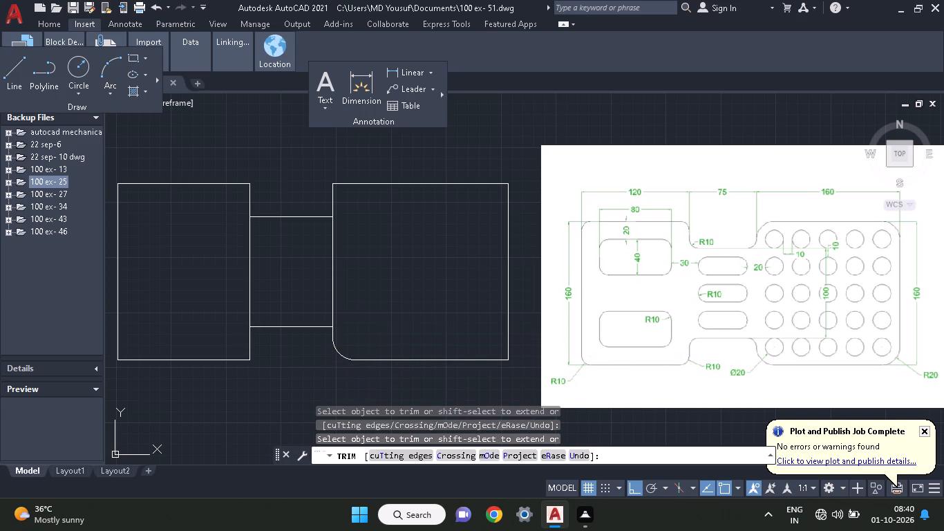
Draw a circle of radius 10 concentric with the right section's lower-left corner arc.
key(c)
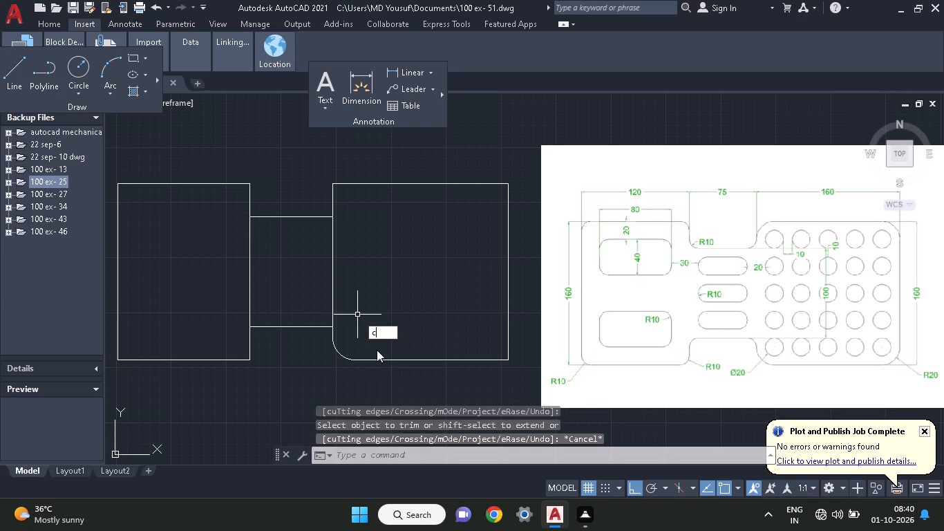
click(379, 348)
click(350, 338)
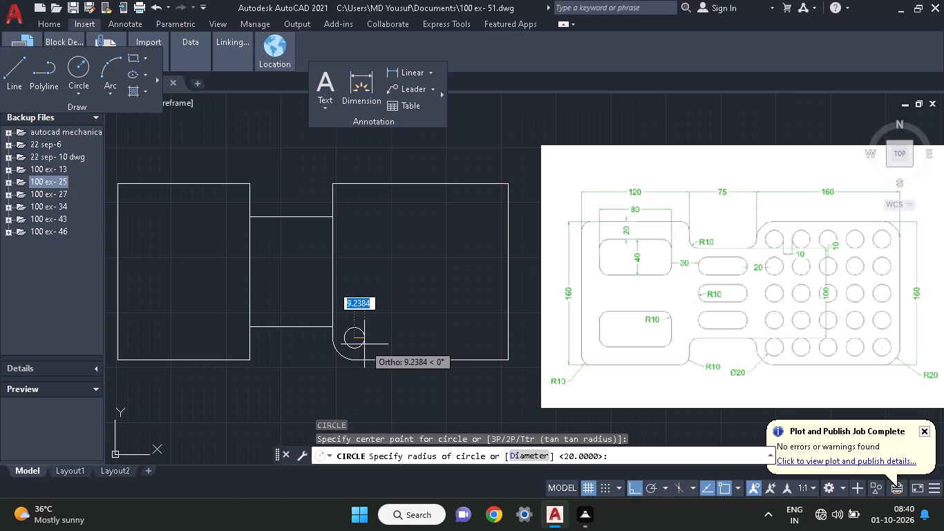
text(10)
key(Return)
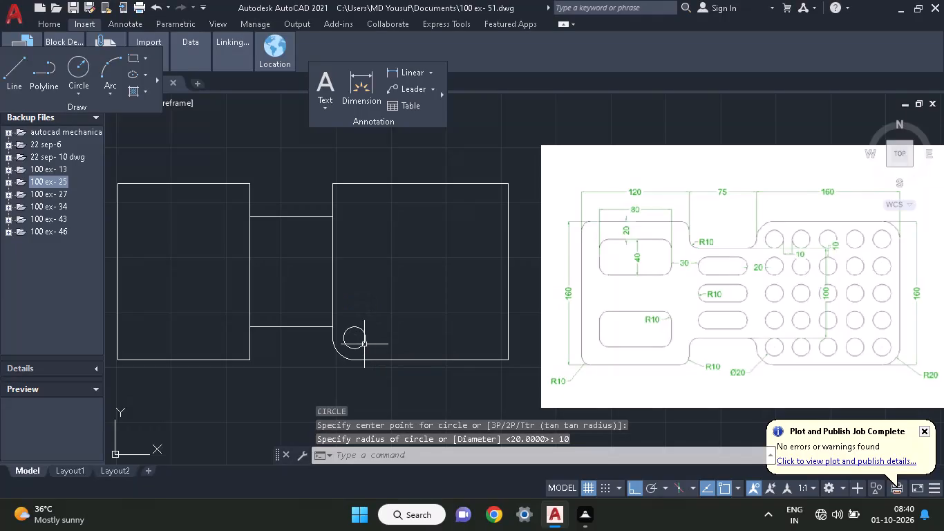
Draw a circle of radius 10 with its centre tracked 30 directly above the corner circle's centre.
text(c)
key(space)
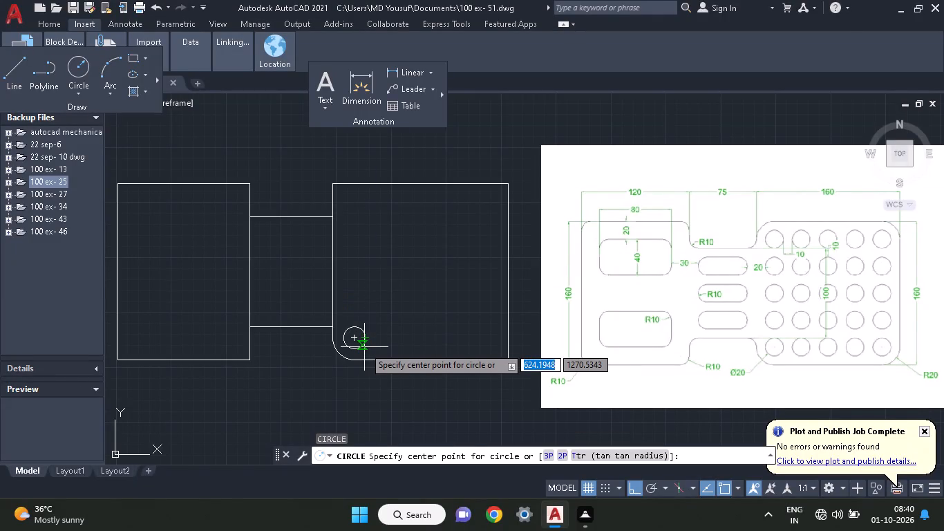
text(tk)
key(space)
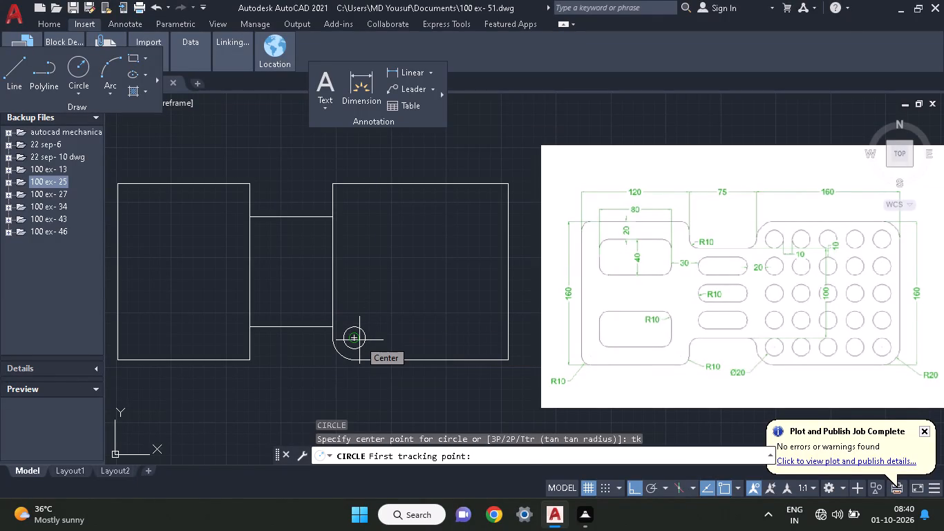
click(357, 340)
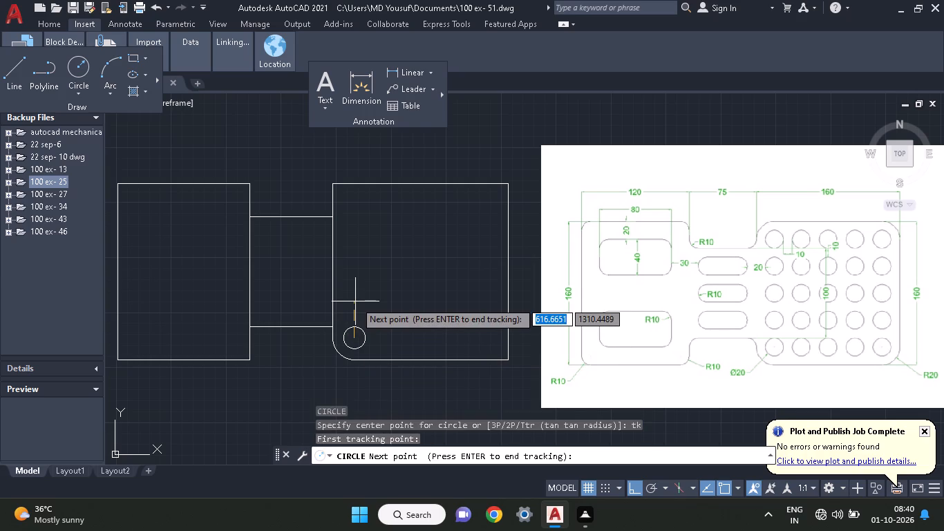
text(30)
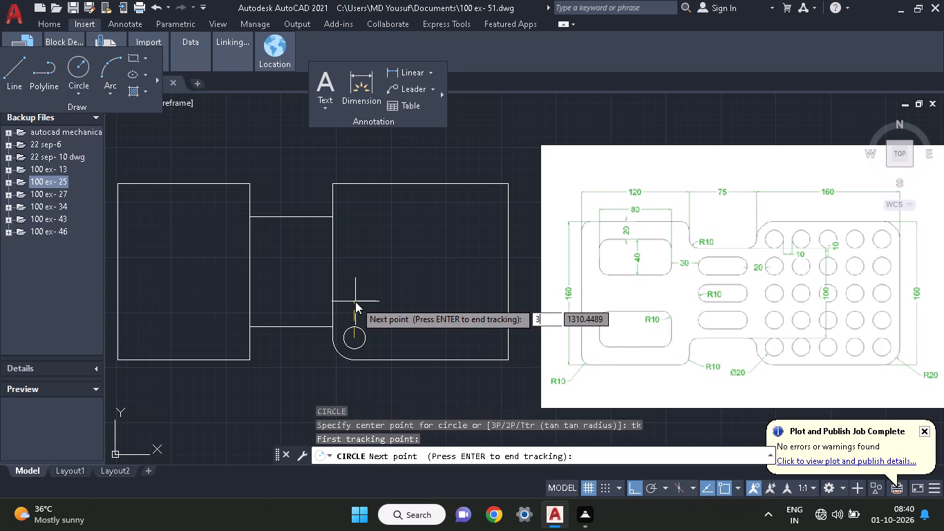
key(Return)
key(Return)
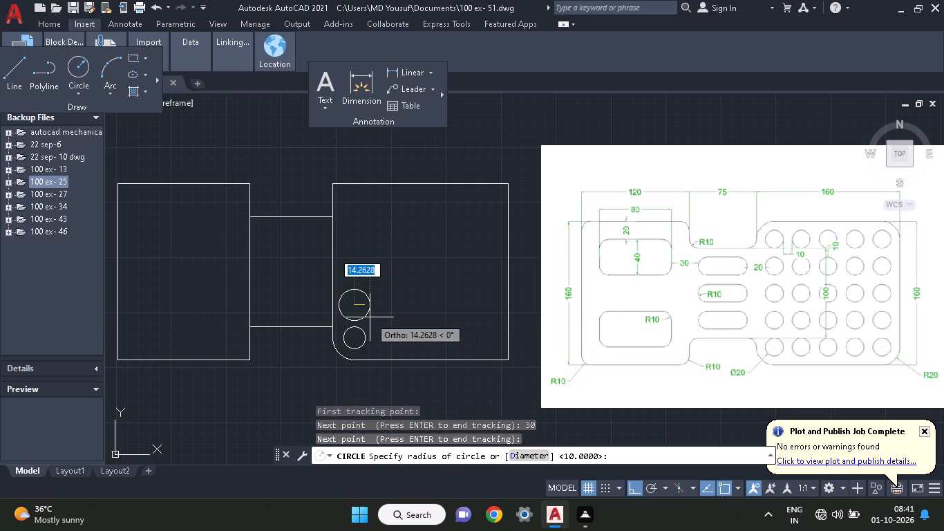
text(10)
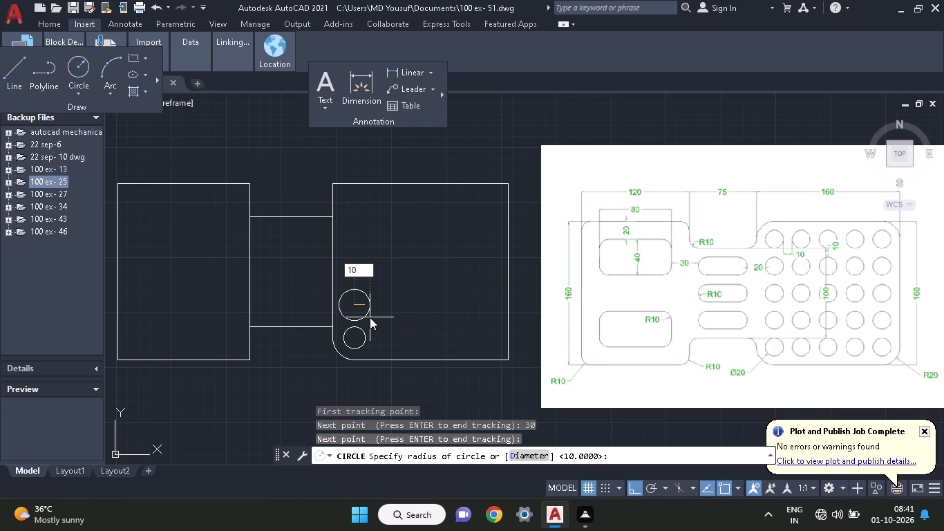
key(Return)
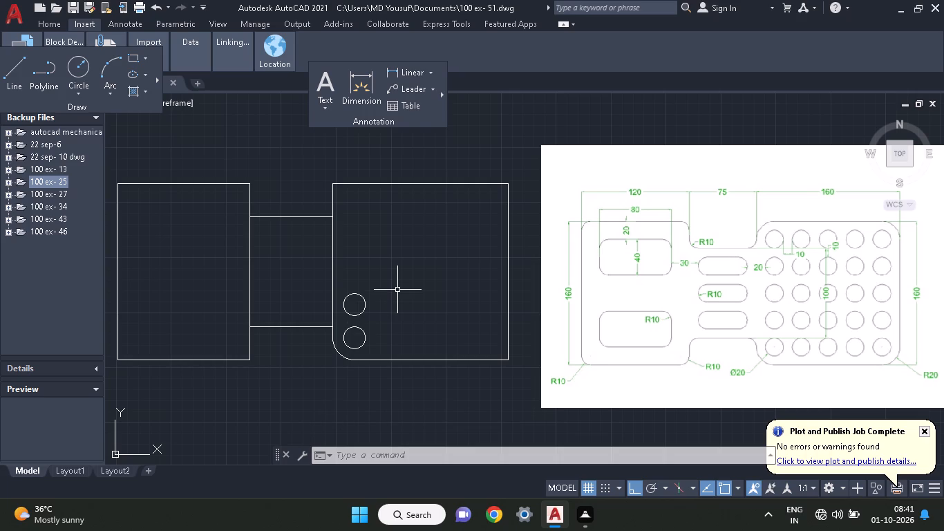
Draw a circle of radius 10 with its centre tracked 30 to the right of the corner circle's centre.
text(c)
key(space)
text(tk)
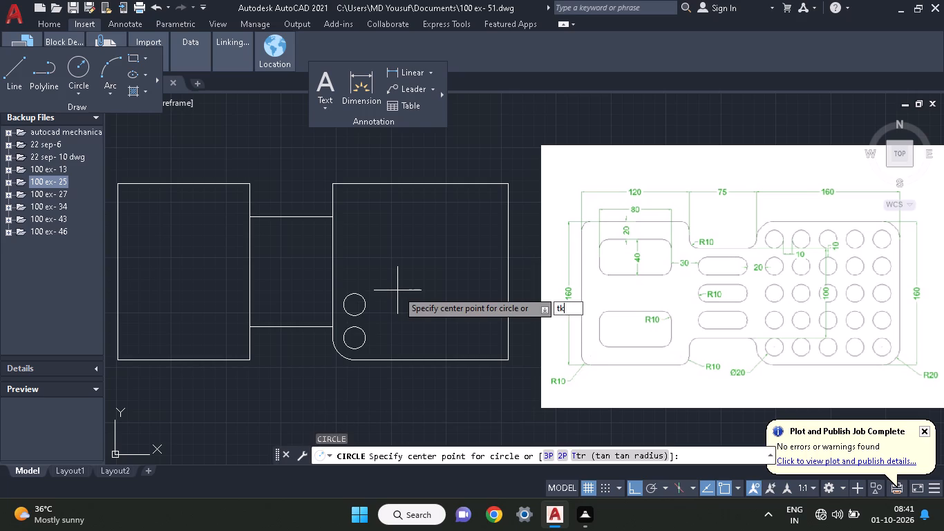
key(space)
click(352, 338)
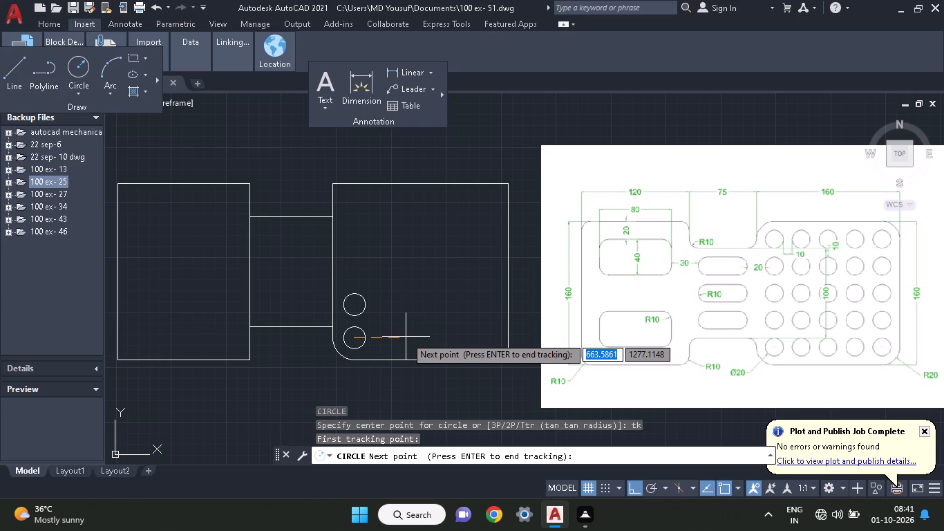
text(30)
key(Return)
key(Return)
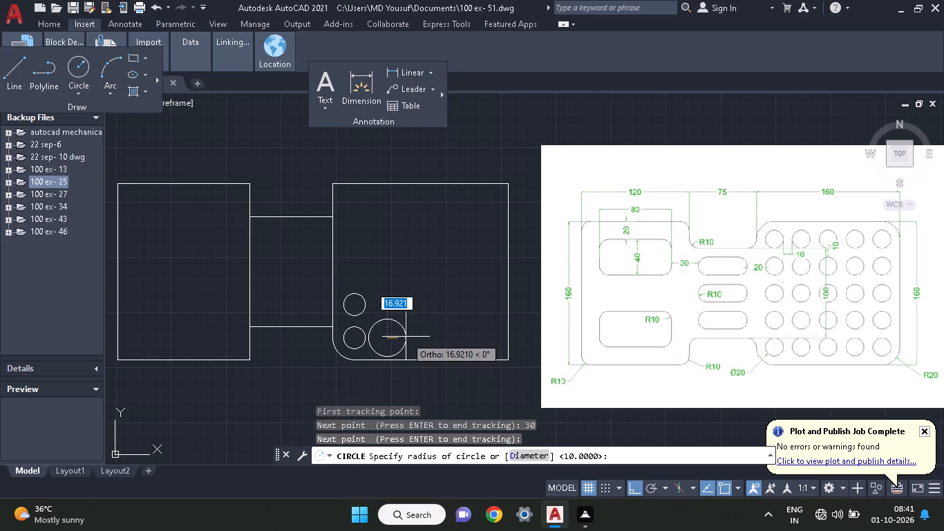
text(10)
key(Return)
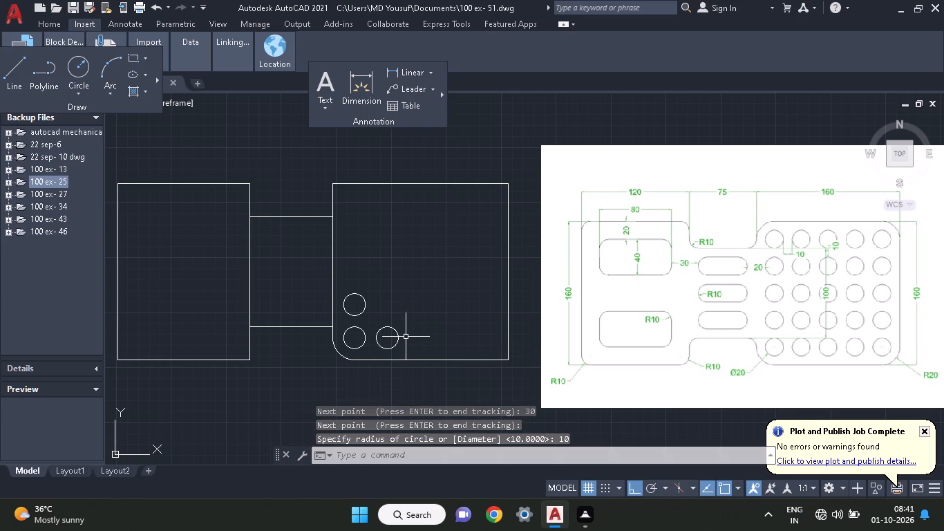
Draw a third circle of radius 10 in the left column, its centre tracked 30 above the second circle's centre.
text(c)
key(space)
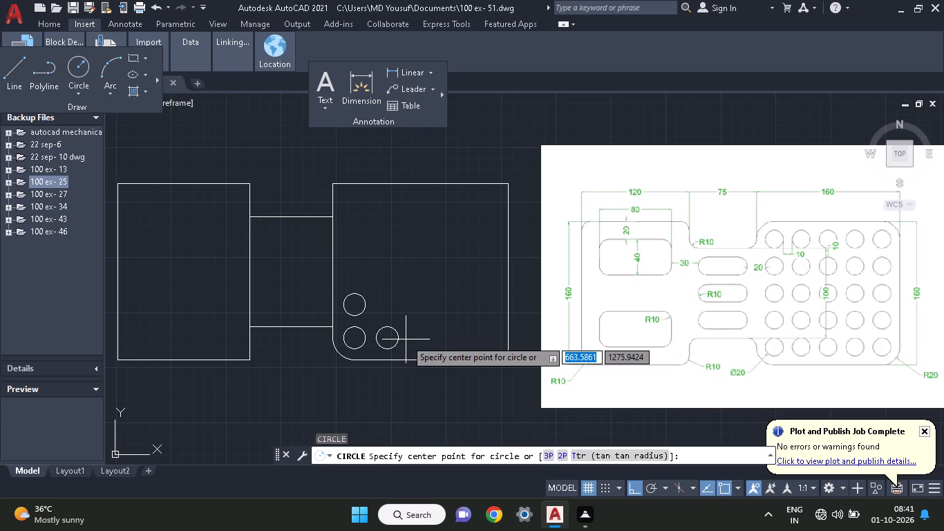
text(tk)
key(space)
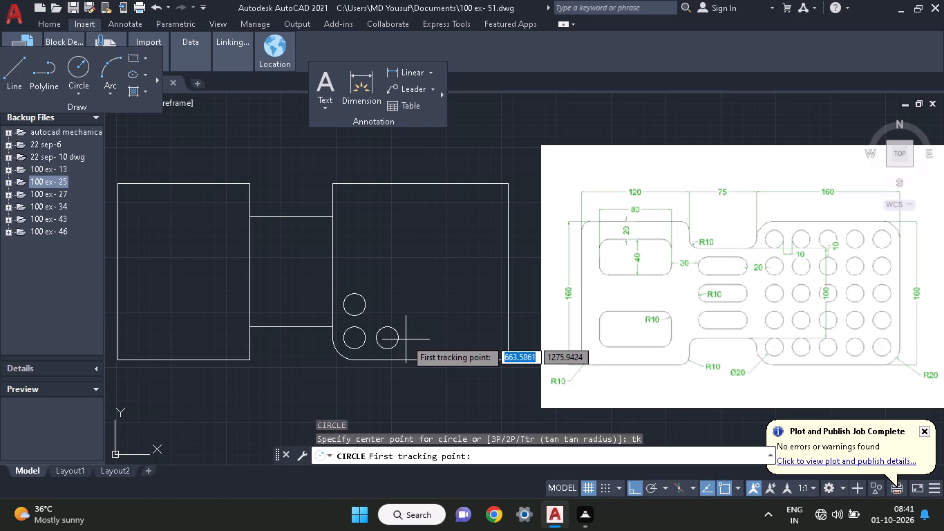
click(355, 306)
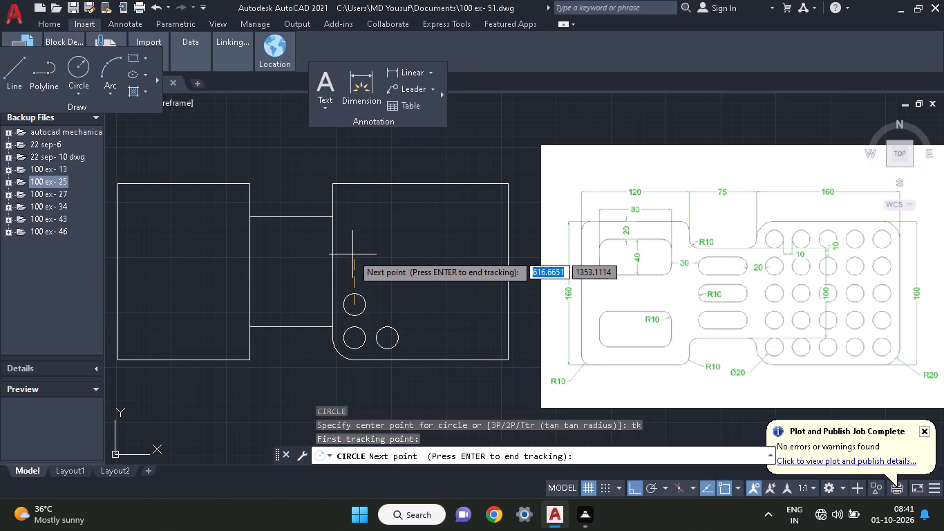
text(30)
key(Return)
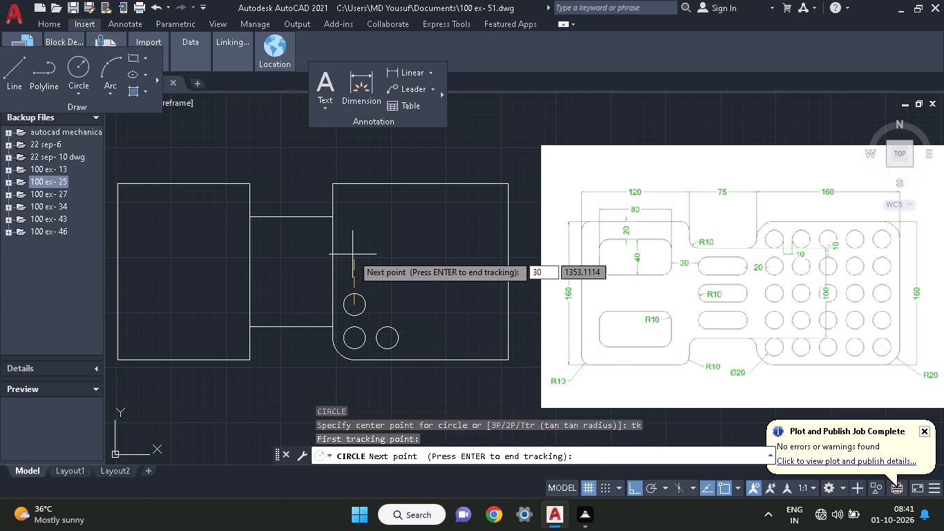
key(Return)
text(10)
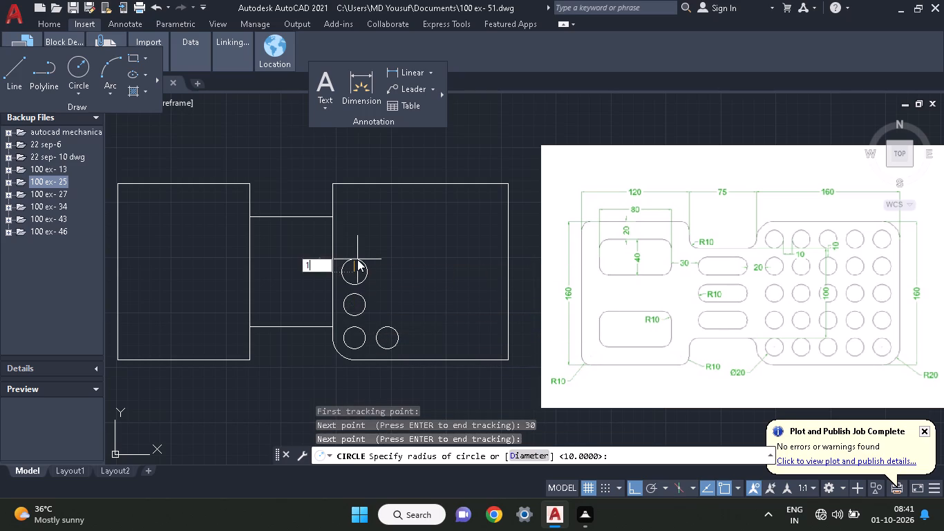
key(Return)
Draw a third circle of radius 10 in the bottom row, its centre tracked 30 right of the second circle's centre.
text(c)
key(space)
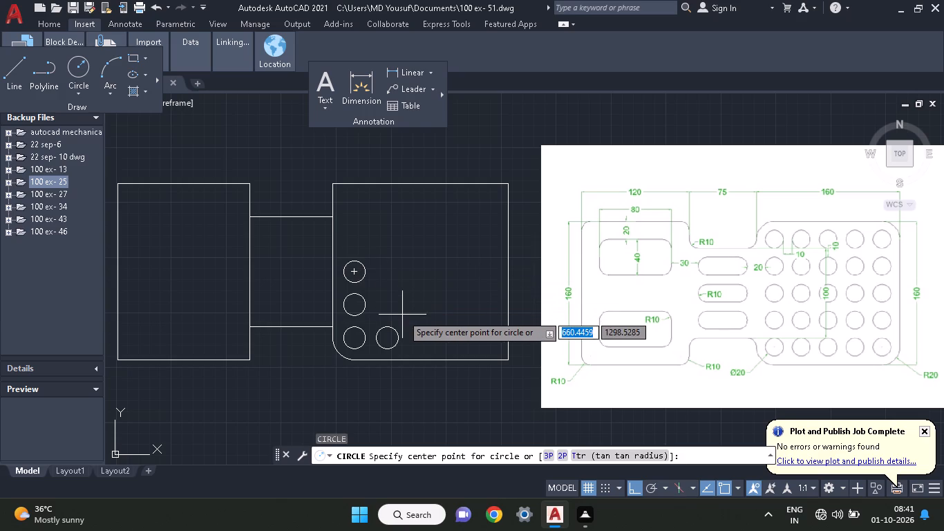
text(tk)
key(space)
click(388, 338)
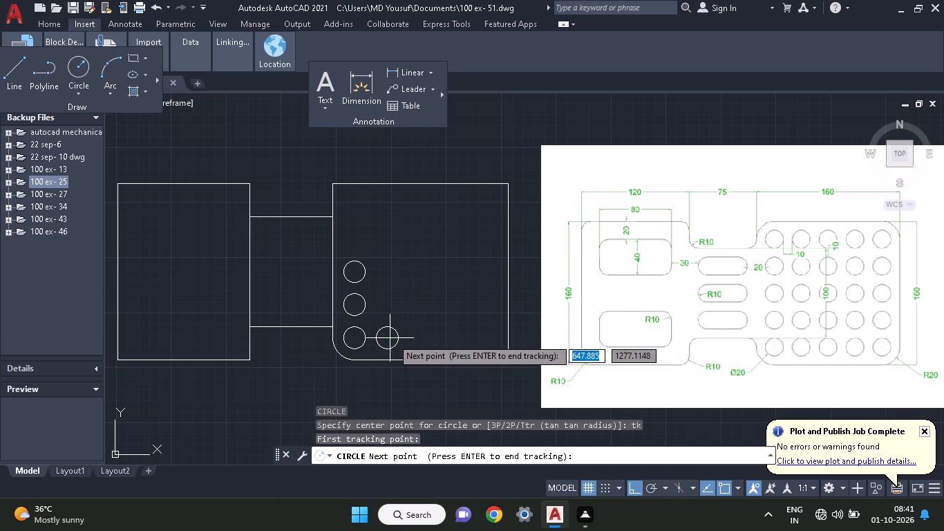
text(30)
key(Return)
key(Return)
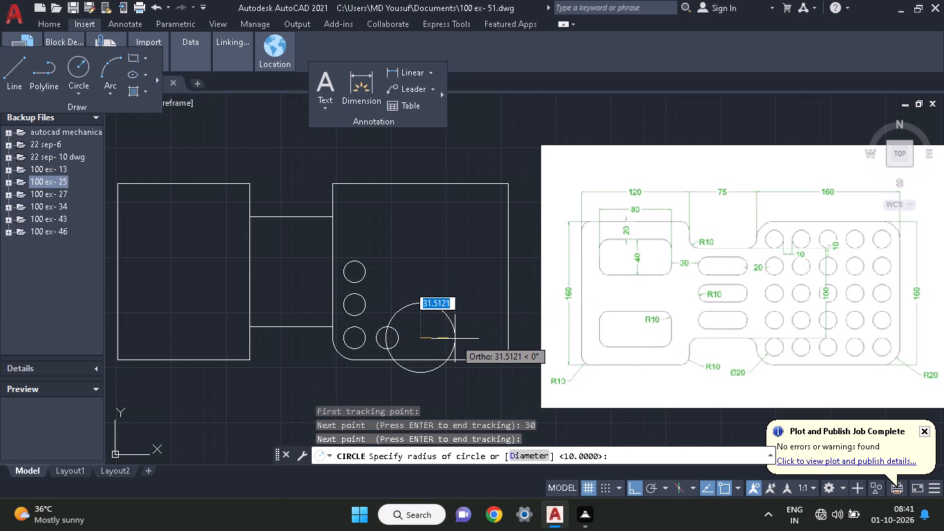
text(10)
key(Return)
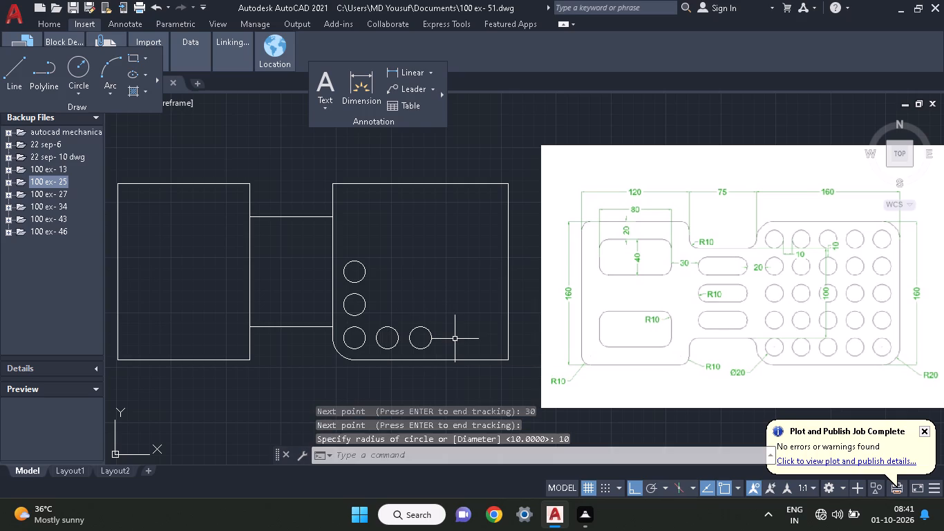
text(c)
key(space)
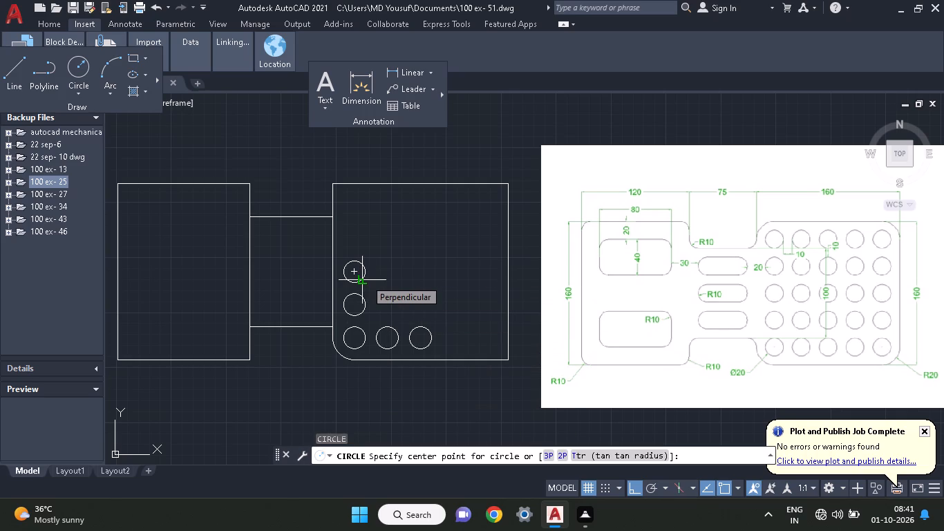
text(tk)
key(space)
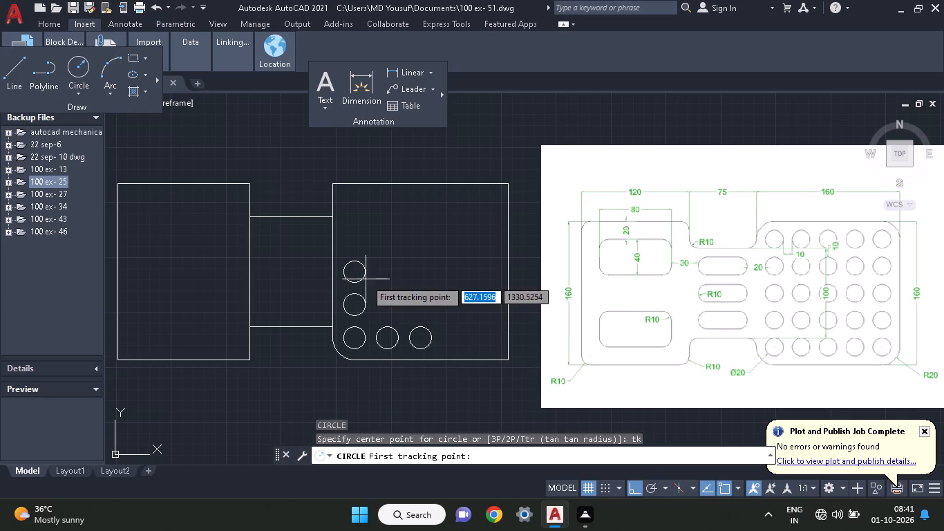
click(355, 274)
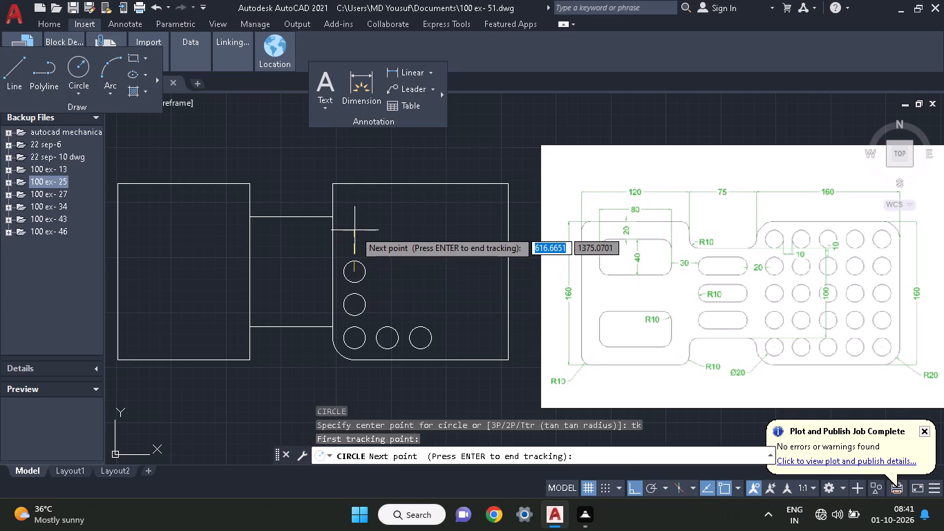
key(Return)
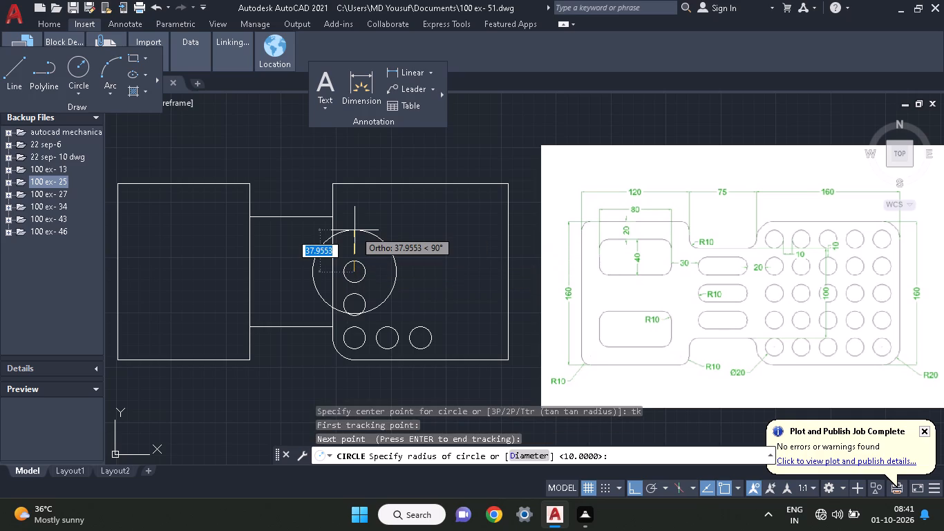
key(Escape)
Draw a fourth circle of radius 10 in the left column, its centre tracked 30 above the third circle's centre.
text(c)
key(space)
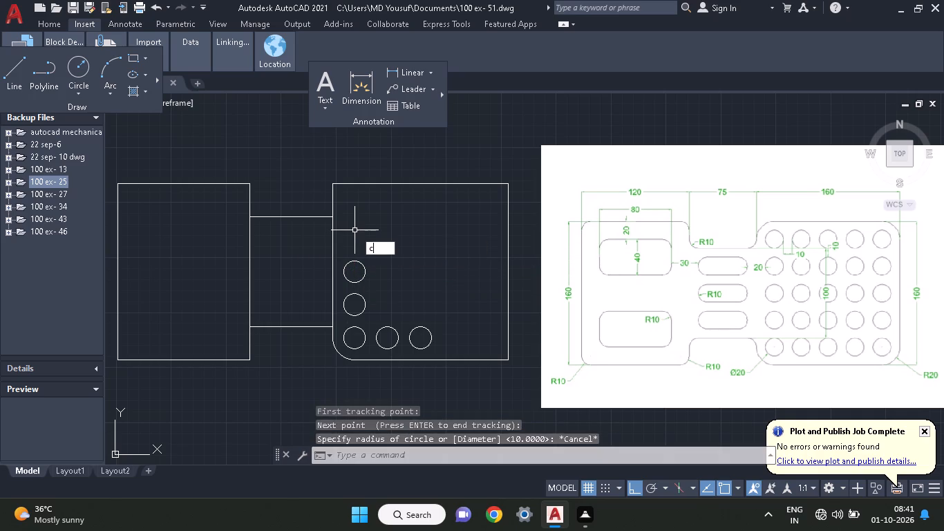
text(tk)
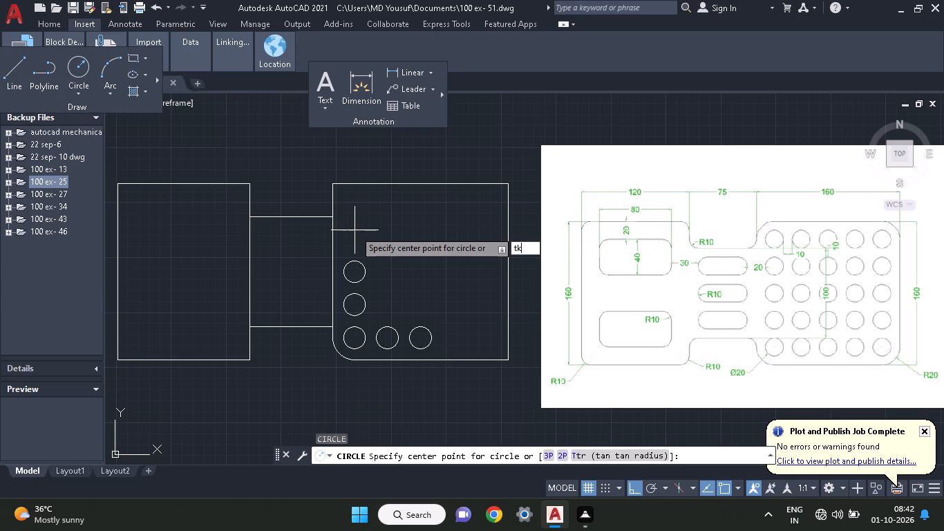
key(space)
click(357, 270)
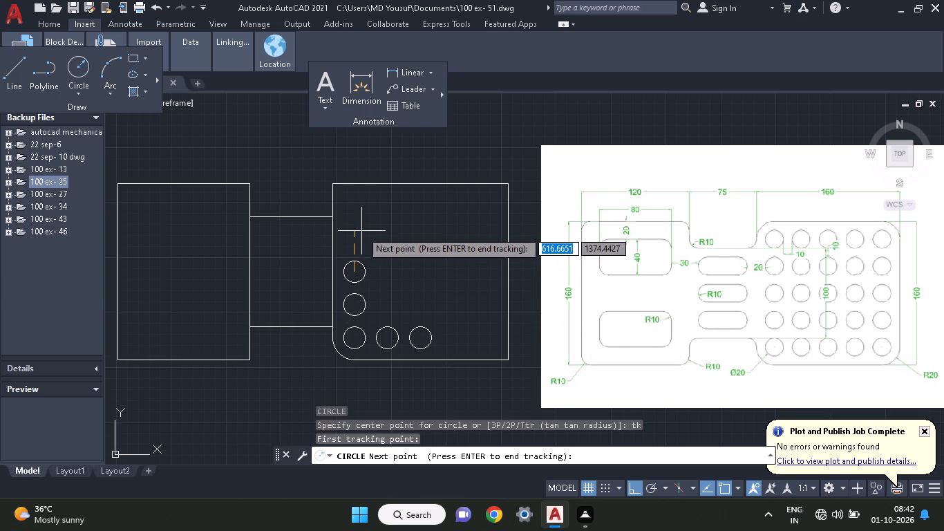
text(30)
key(Return)
key(Return)
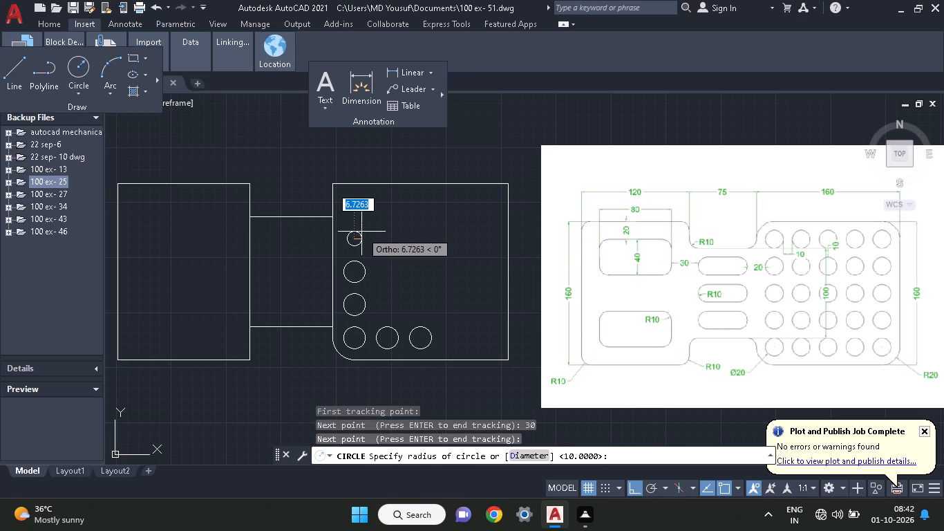
text(10)
key(Return)
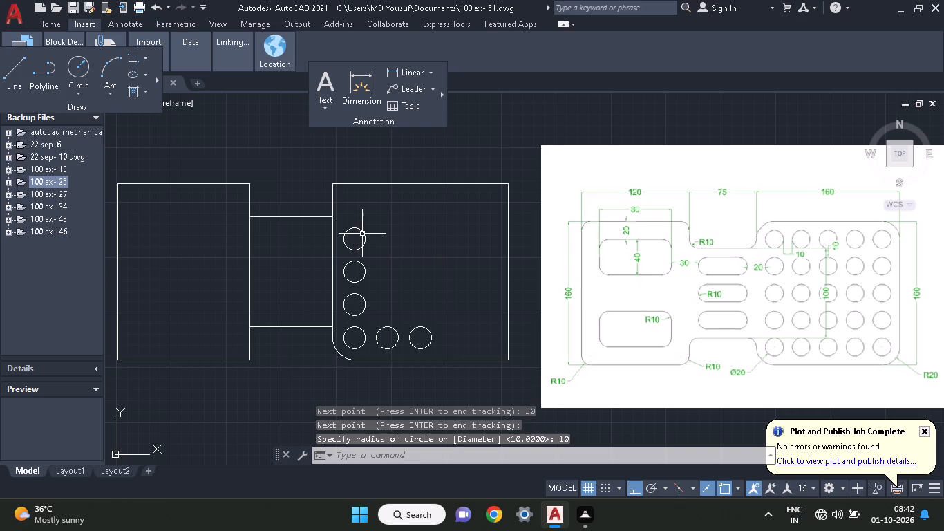
Draw a fourth circle of radius 10 in the bottom row, its centre tracked 30 right of the third circle's centre.
text(c)
key(space)
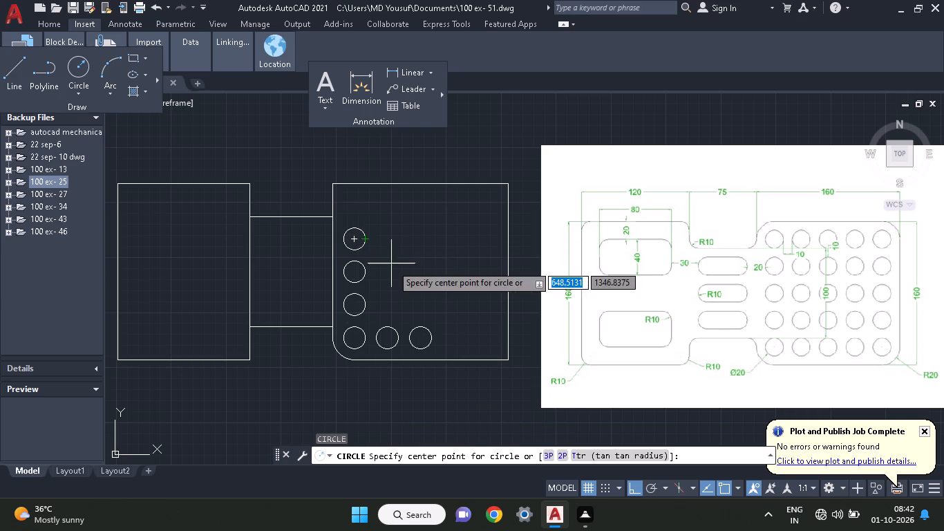
text(tk)
key(space)
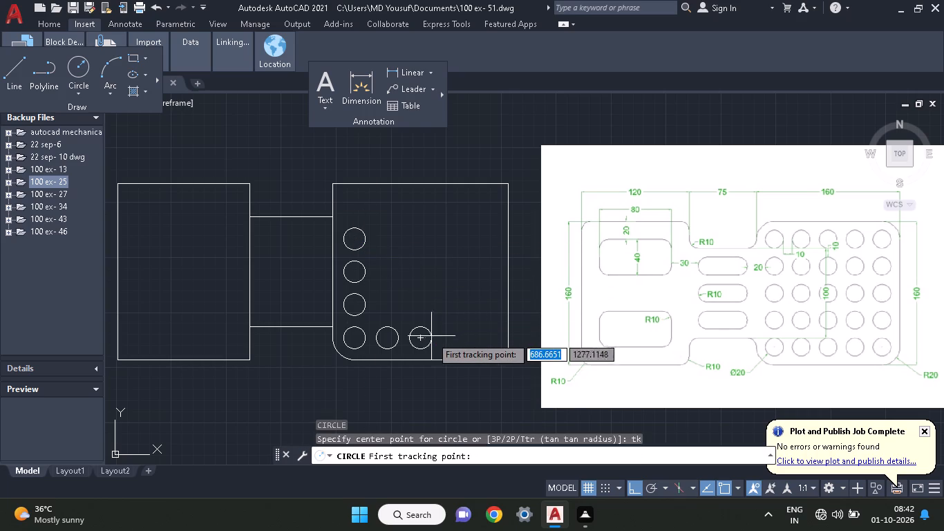
click(418, 337)
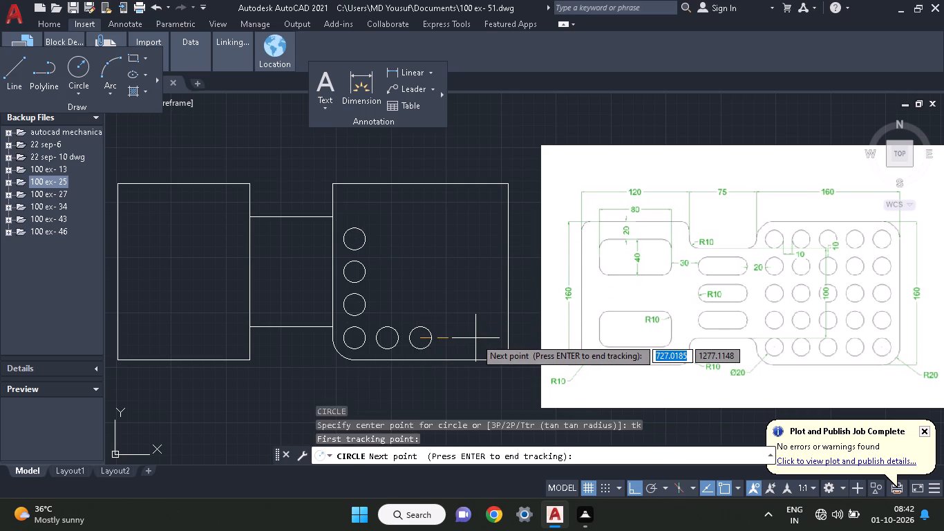
text(30)
key(Return)
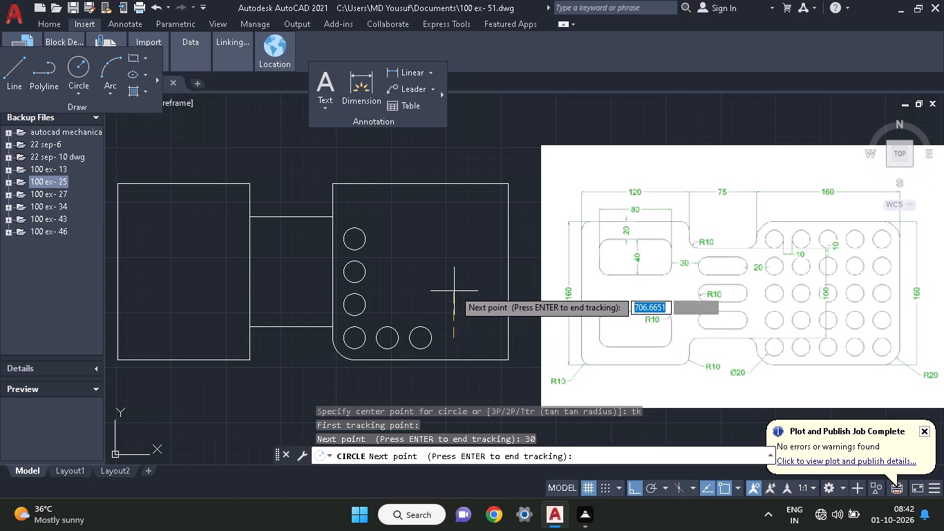
key(Return)
text(10)
key(Return)
Draw a fifth circle of radius 10 in the left column, its centre tracked 30 above the fourth circle's centre.
text(c)
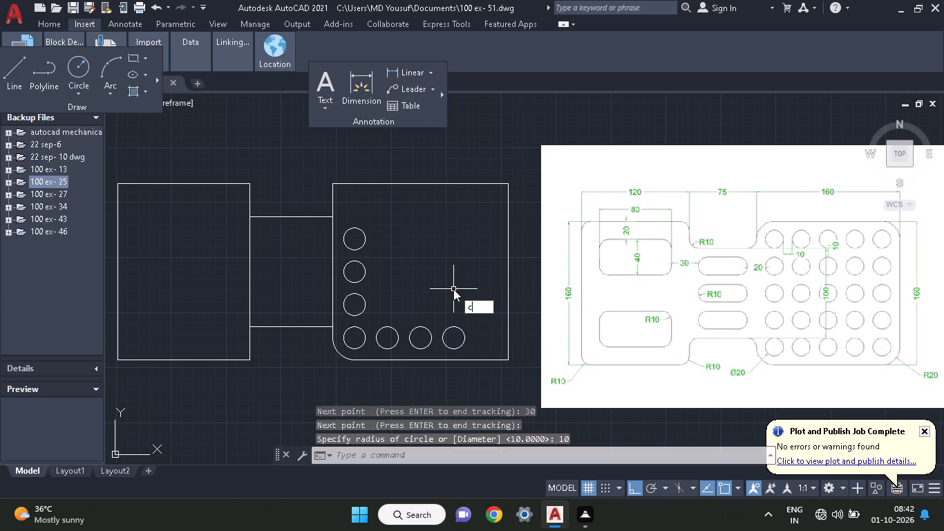
key(space)
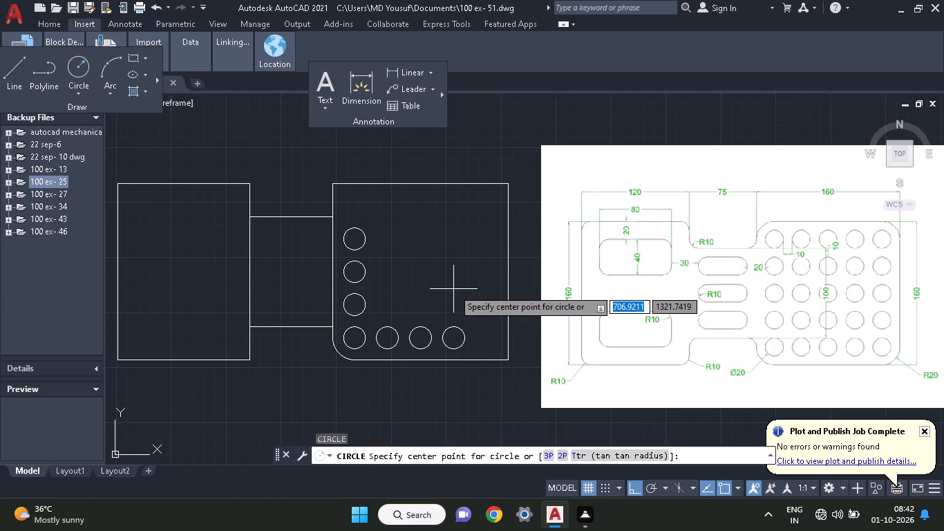
text(tk)
key(space)
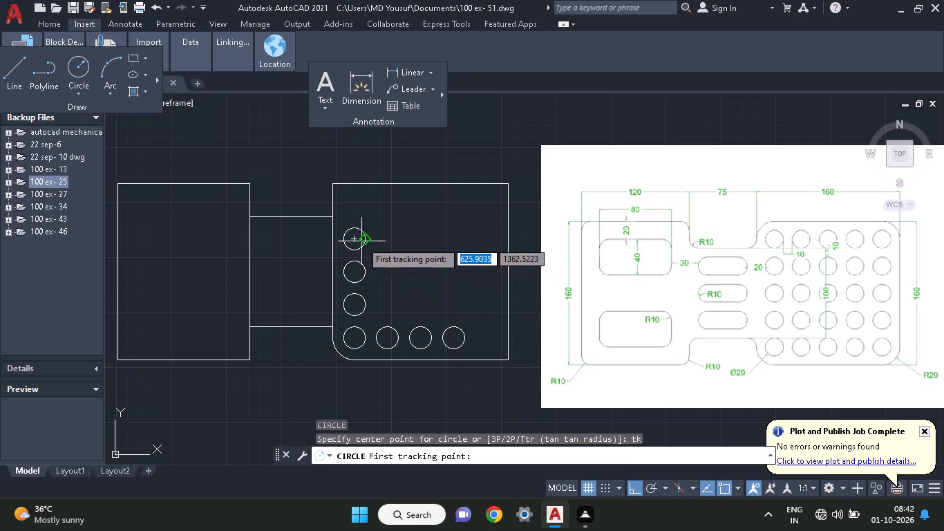
click(357, 241)
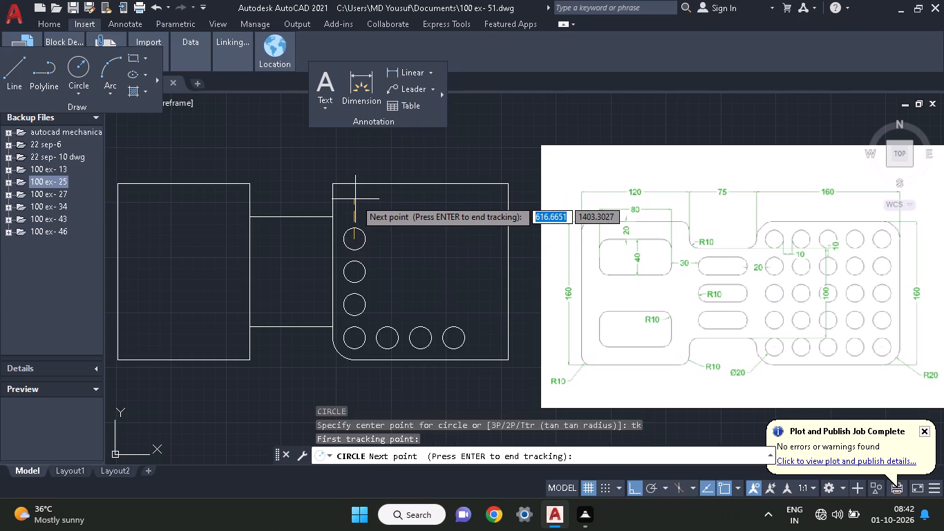
text(30)
key(Return)
key(Return)
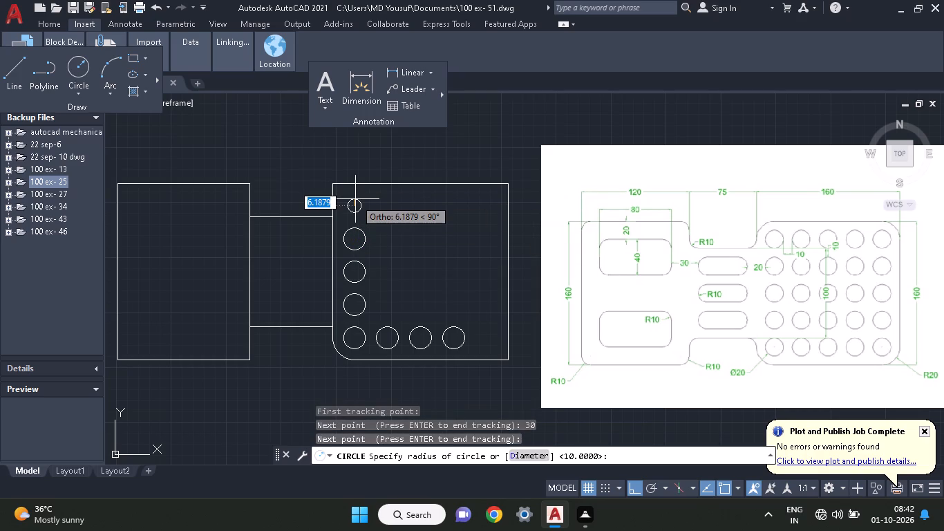
text(10)
key(Return)
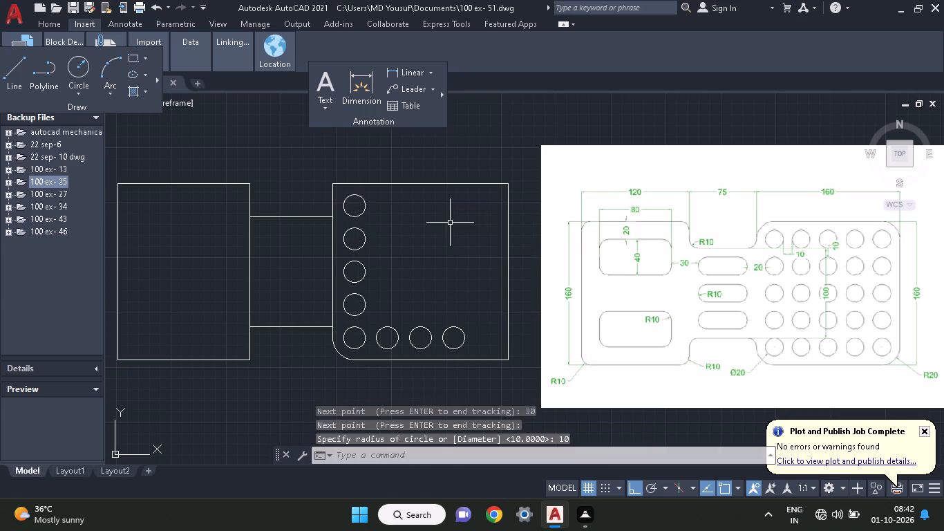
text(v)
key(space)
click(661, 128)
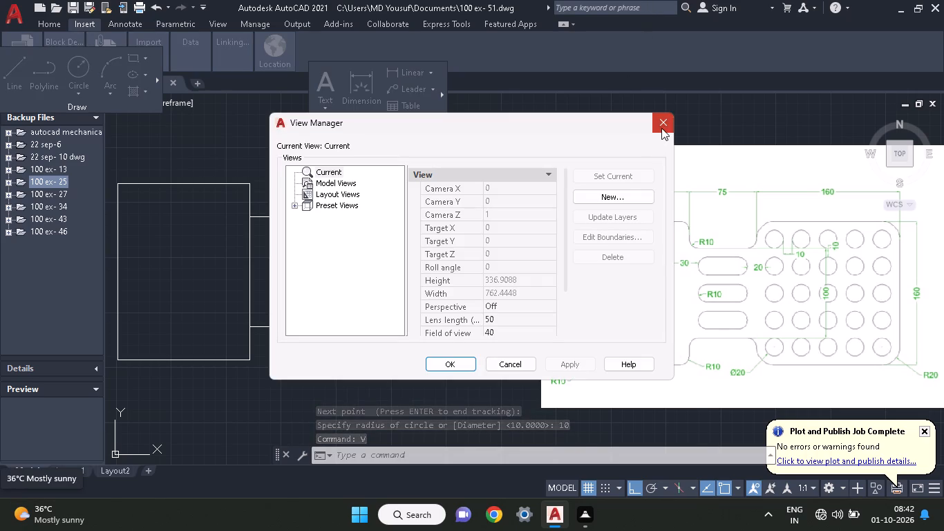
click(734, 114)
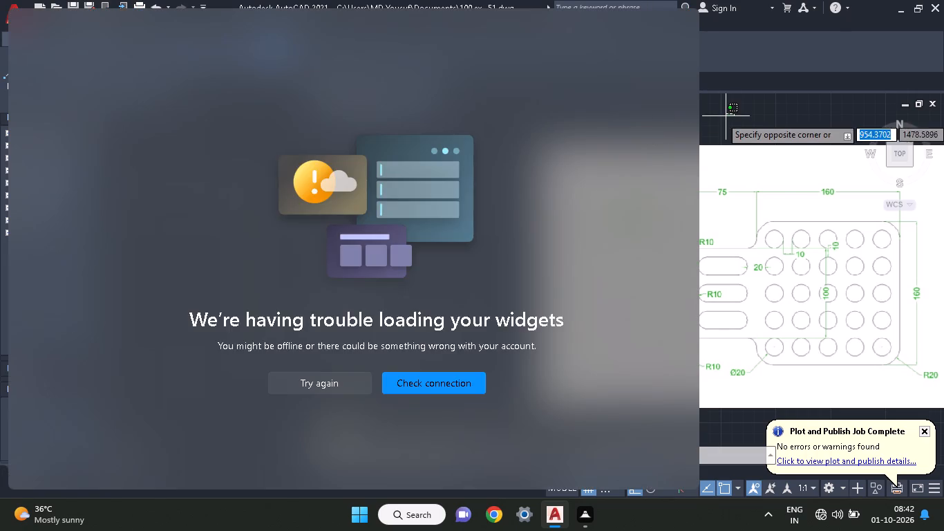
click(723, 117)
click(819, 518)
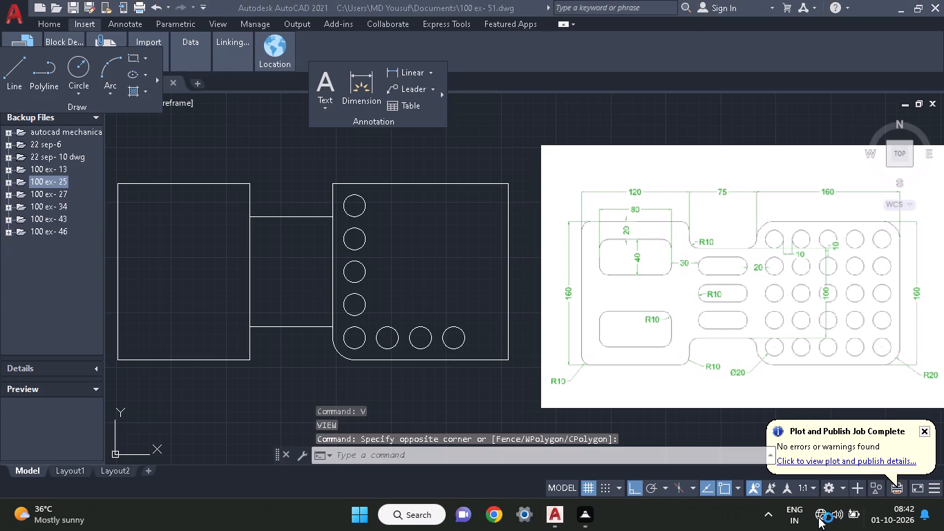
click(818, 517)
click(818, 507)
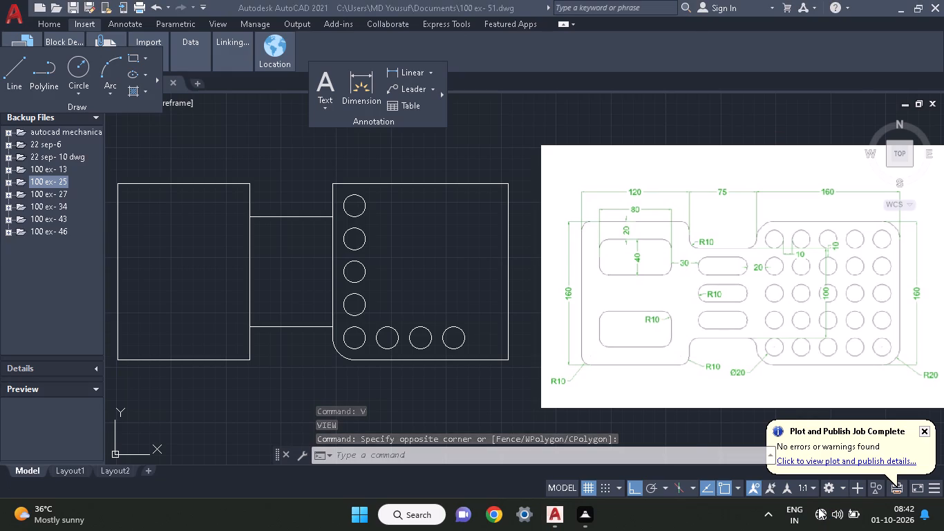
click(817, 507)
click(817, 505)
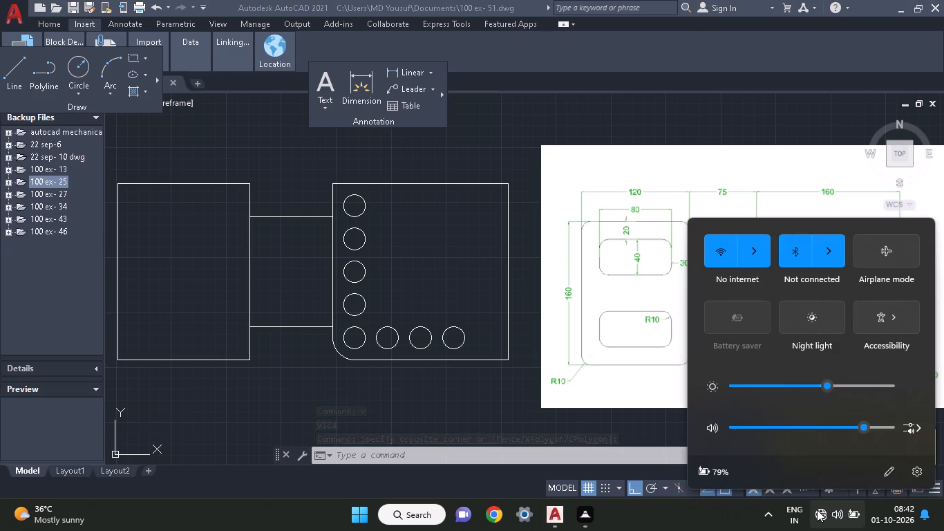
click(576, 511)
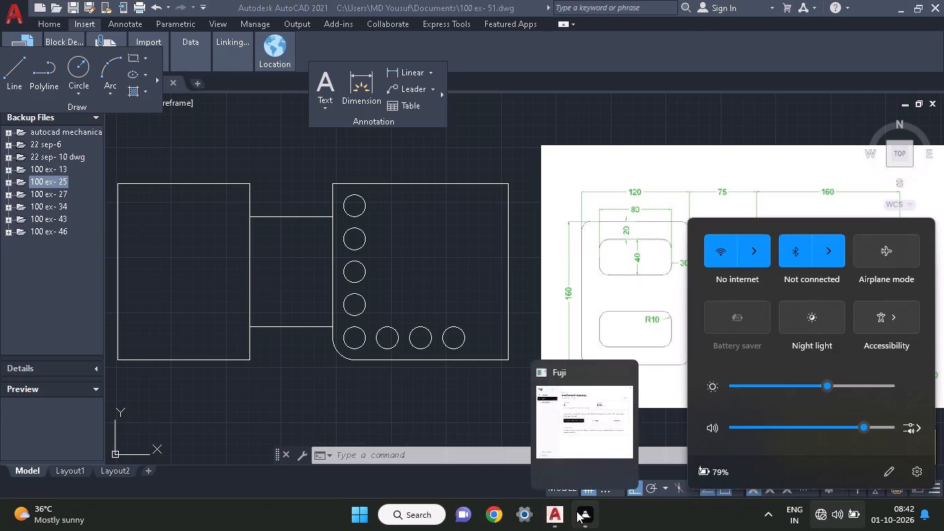
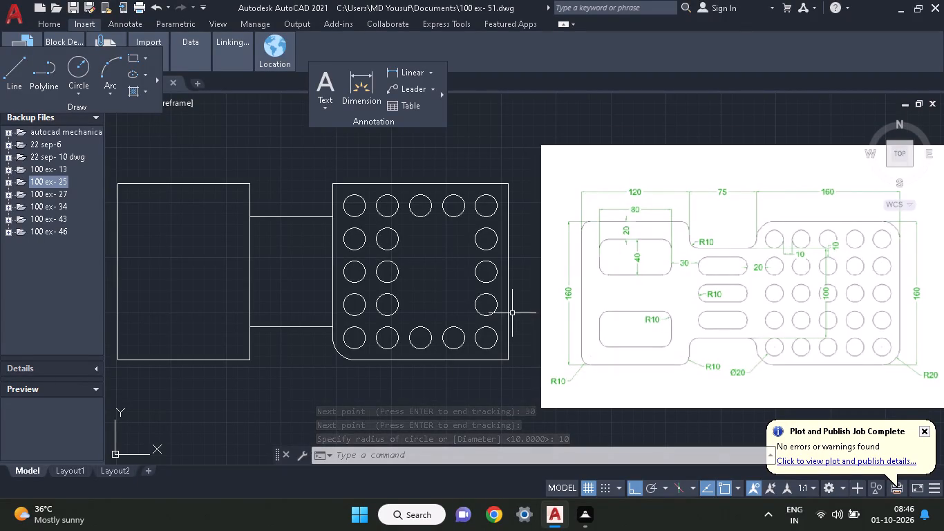
Draw a circle of radius 10 in the second row from the top, its centre tracked 30 right of the second circle's centre.
key(c)
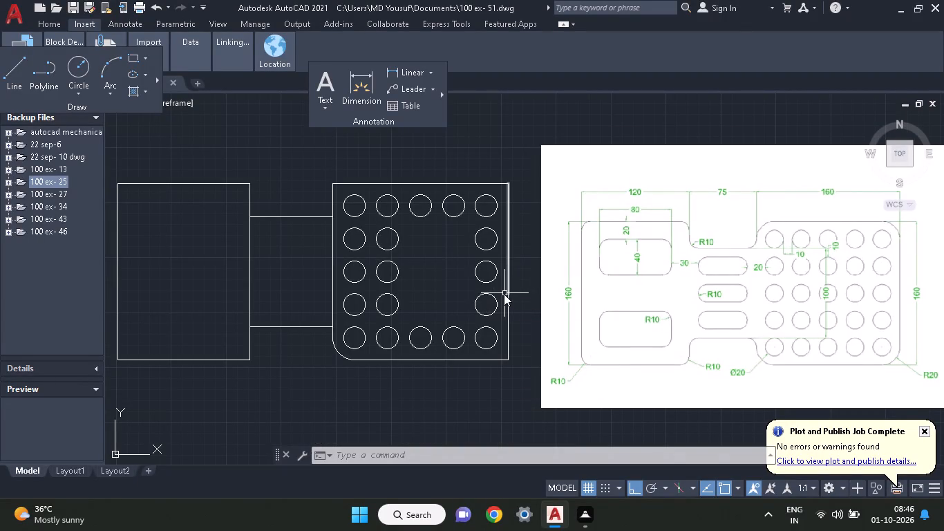
key(space)
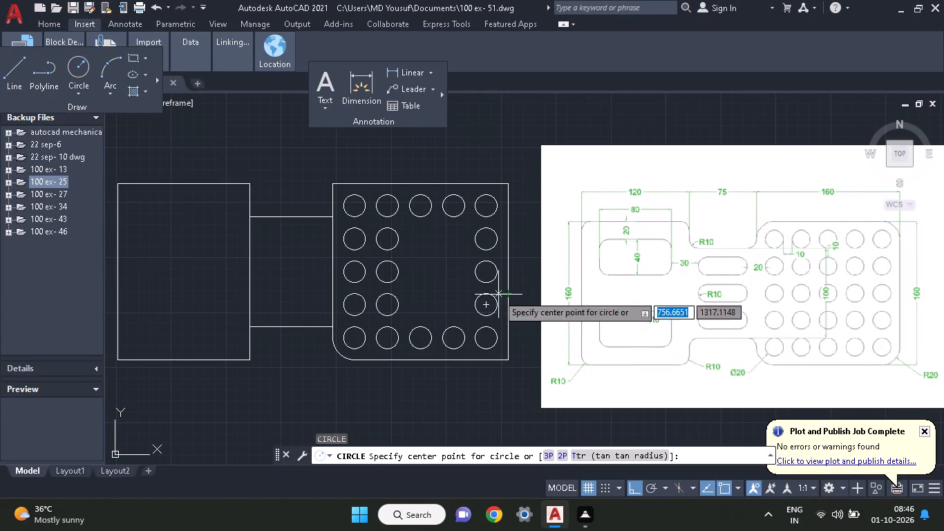
key(t)
key(k)
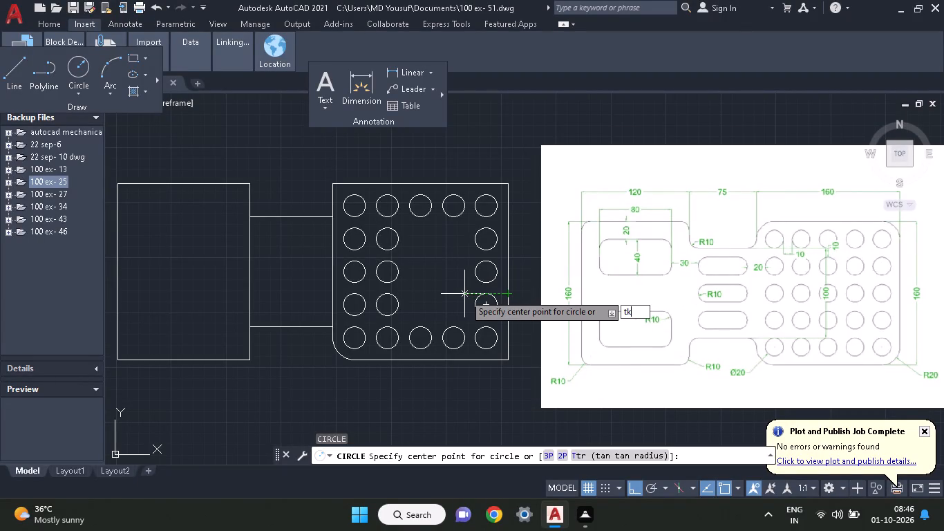
key(space)
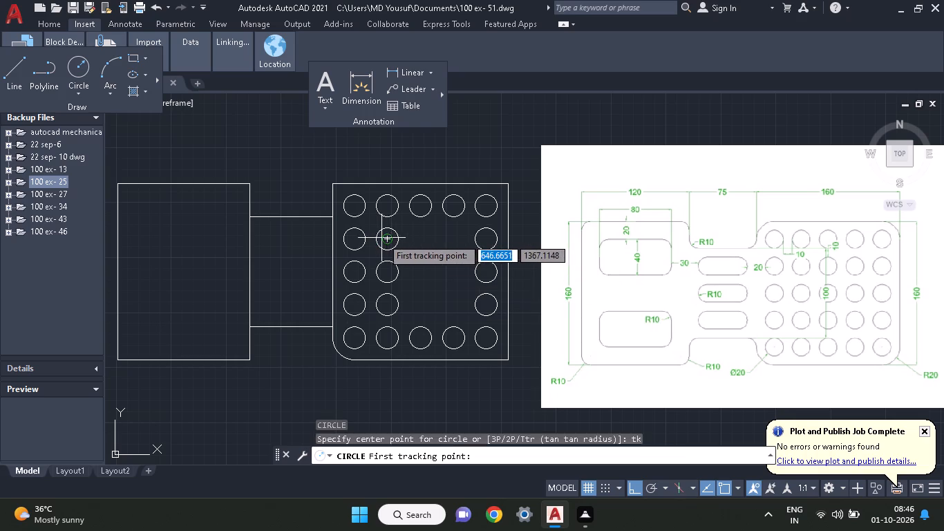
click(390, 240)
text(30)
key(space)
key(space)
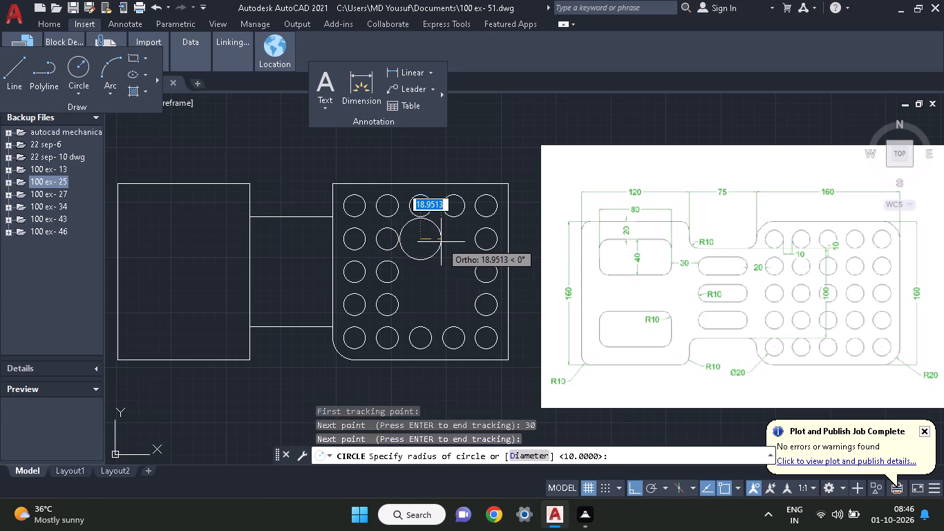
key(1)
text(0)
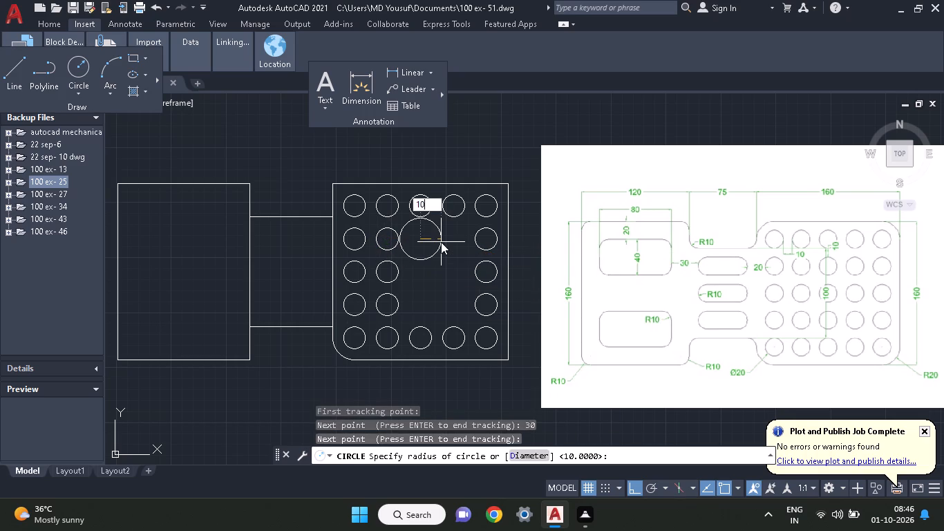
key(space)
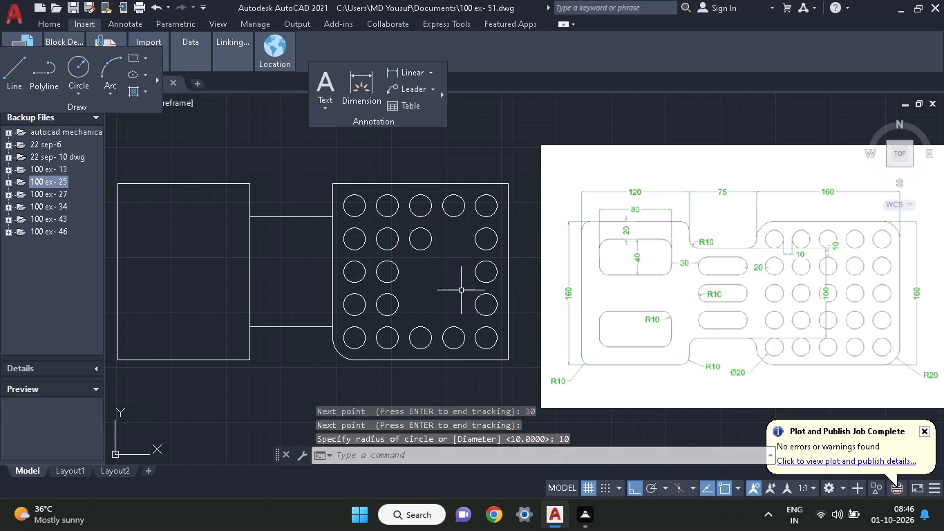
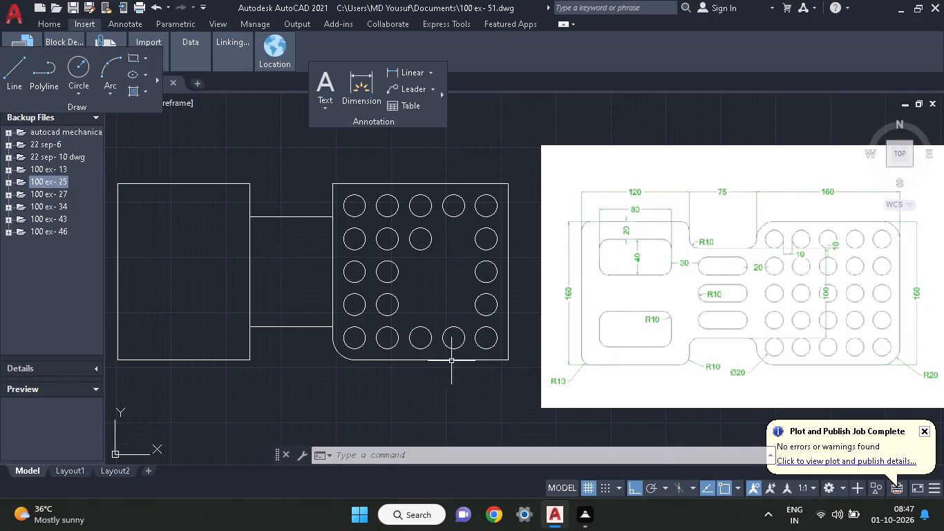
Erase the plate outline with its circles, the two connecting lines, the left rectangle's top and right edges, and the reference image.
drag(492, 345, 429, 355)
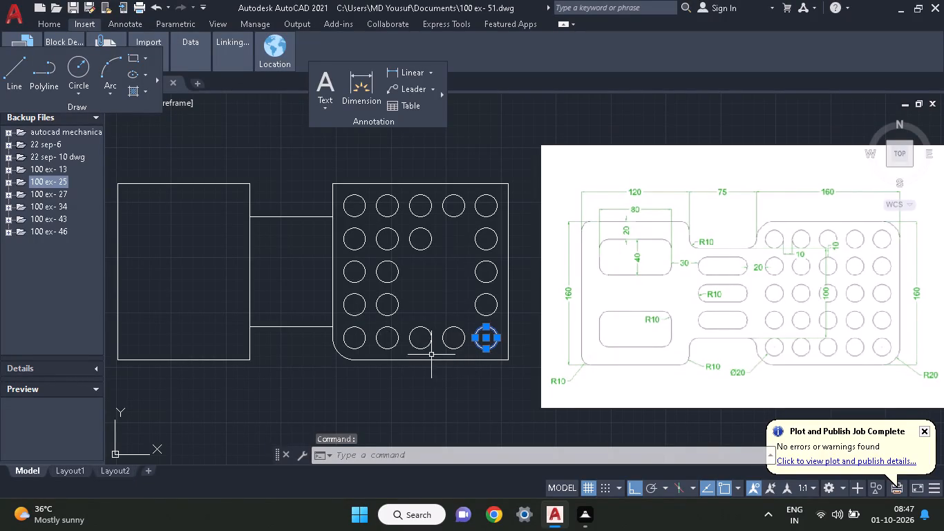
drag(429, 355, 402, 351)
drag(520, 369, 376, 165)
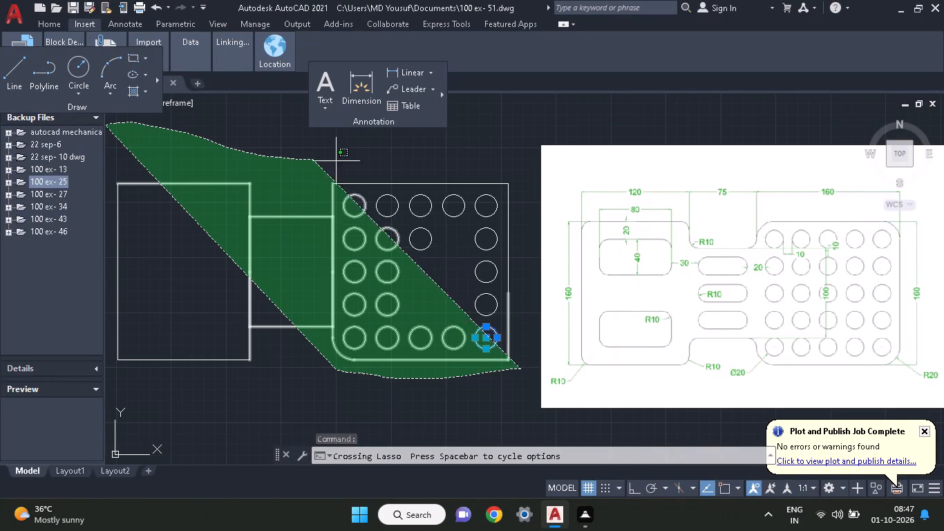
drag(376, 165, 511, 171)
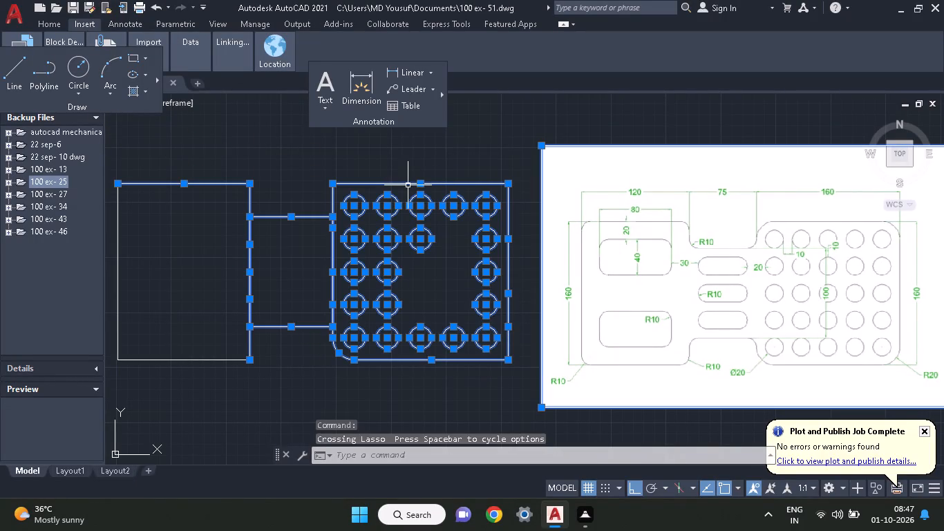
right_click(406, 185)
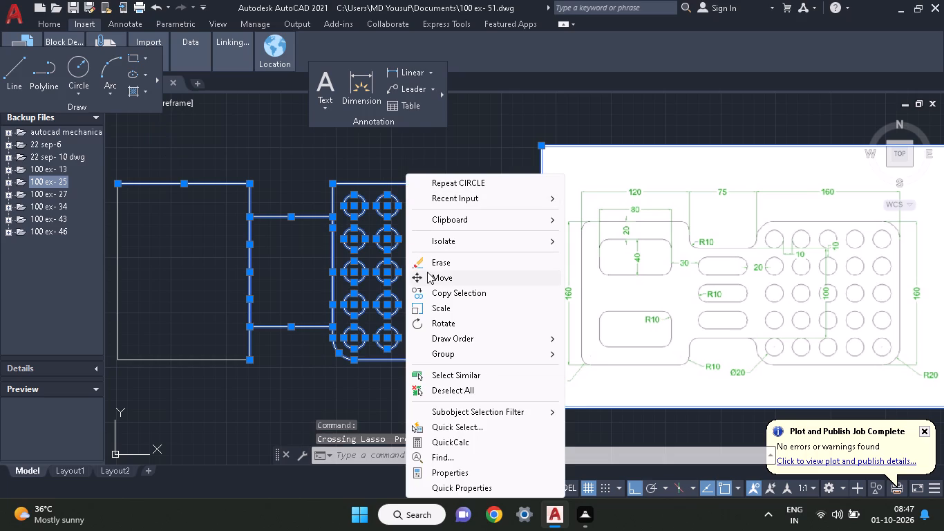
click(428, 263)
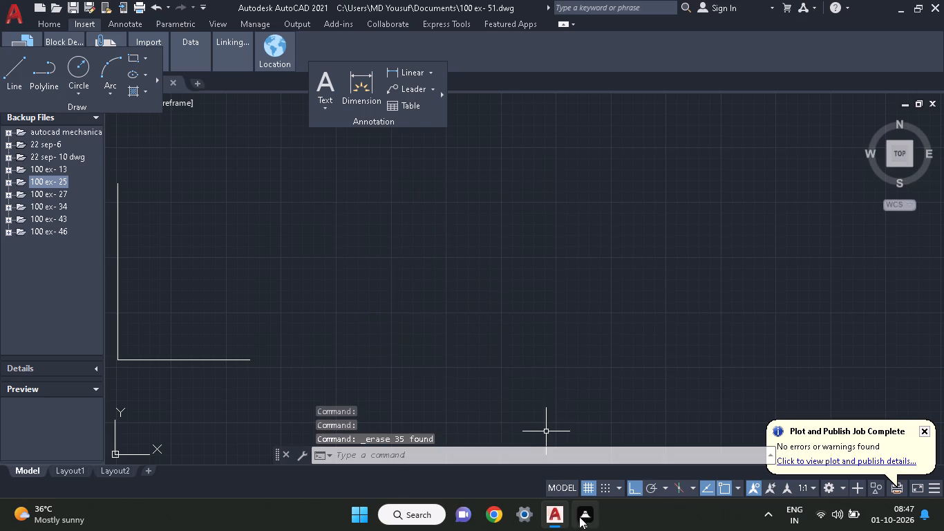
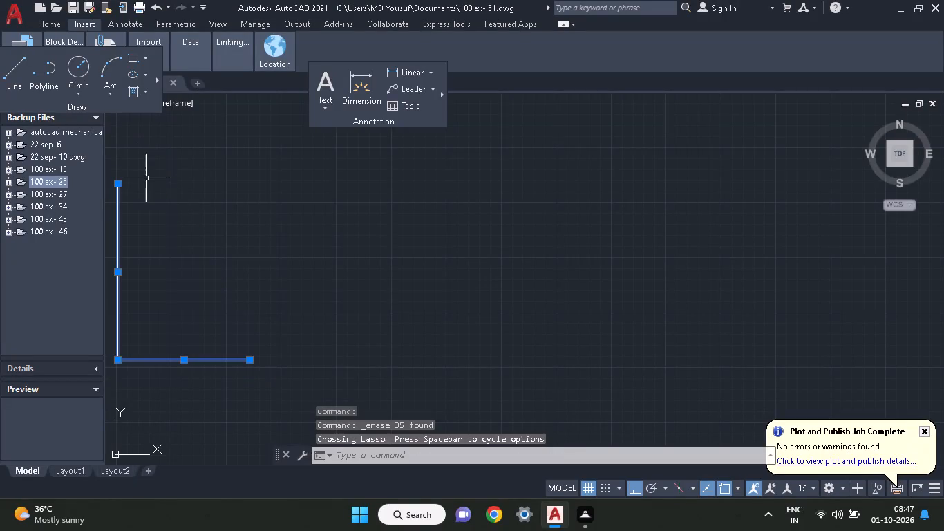
Erase the two selected lines, the remaining vertical and horizontal edges of the left rectangle.
right_click(160, 212)
click(239, 266)
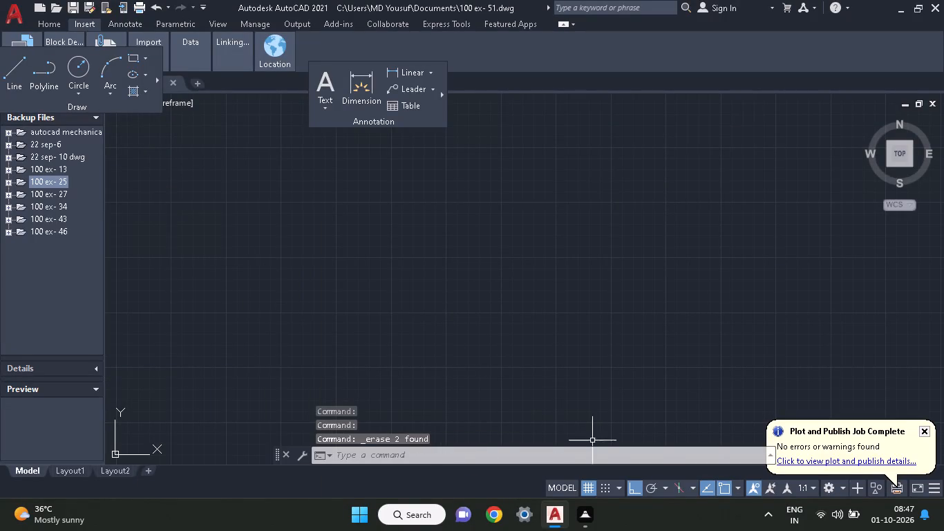
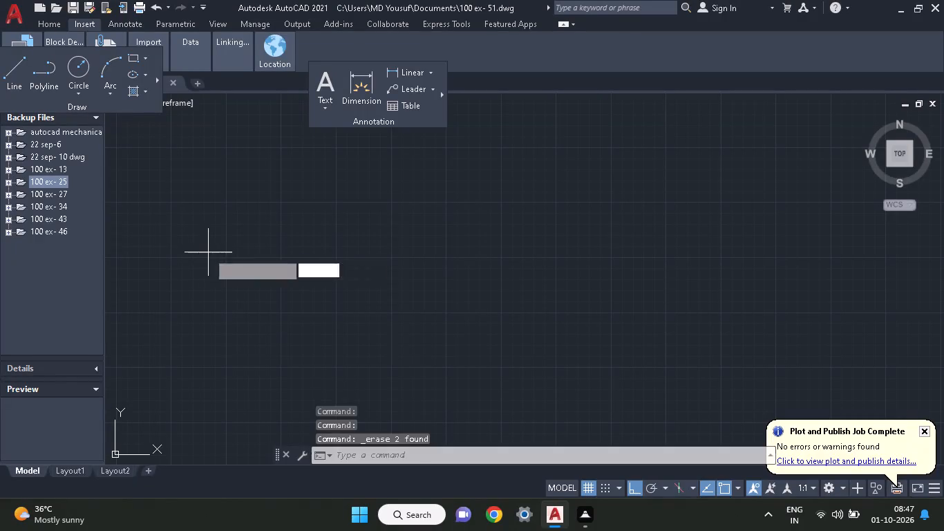
Draw a single vertical line 160 units long, going upward from a start point in the lower part of the empty drawing.
click(216, 393)
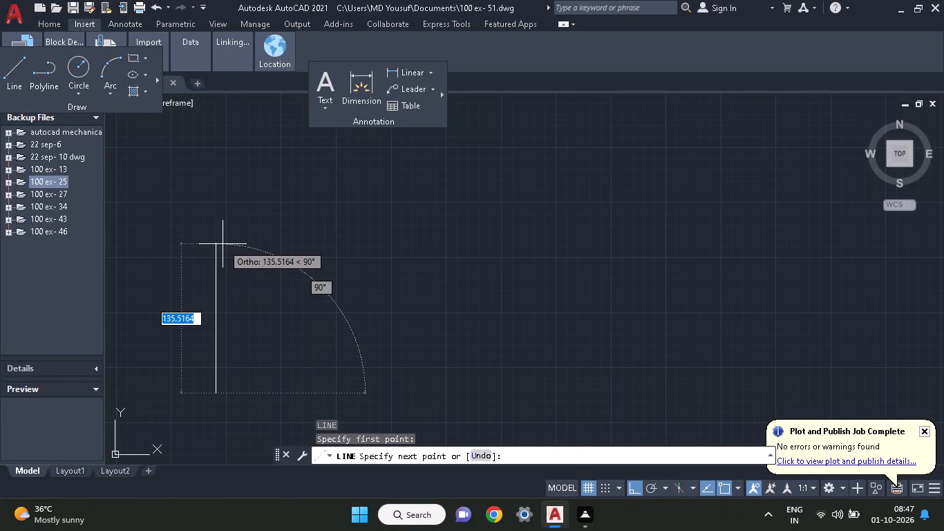
key(1)
text(60)
key(space)
key(space)
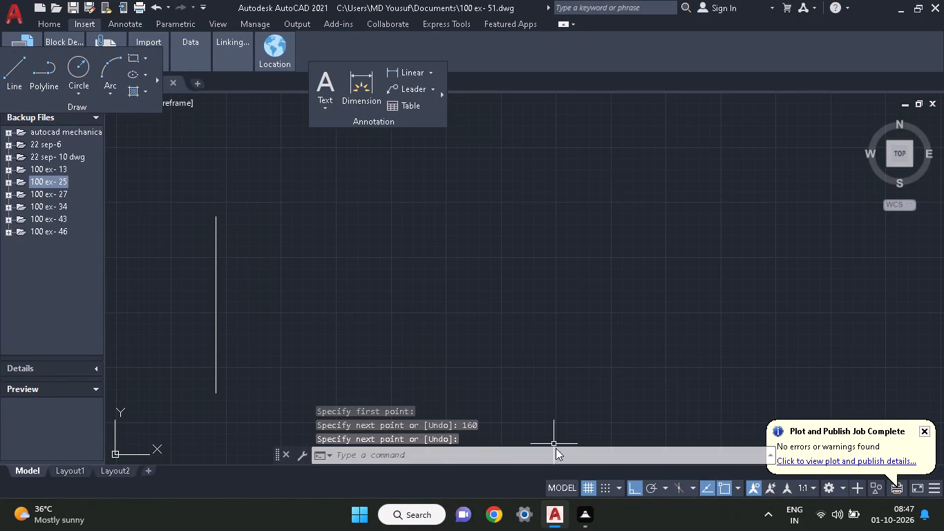
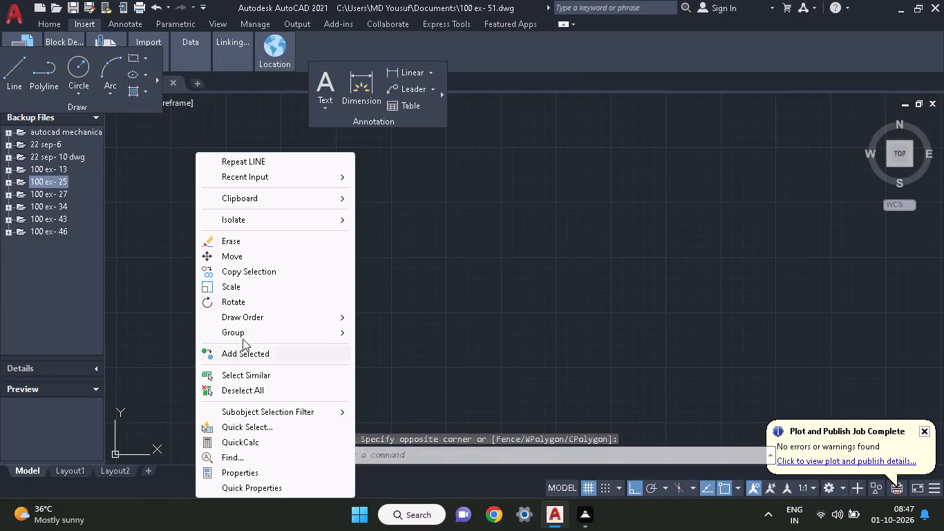
Erase the selected vertical line from the drawing.
click(236, 243)
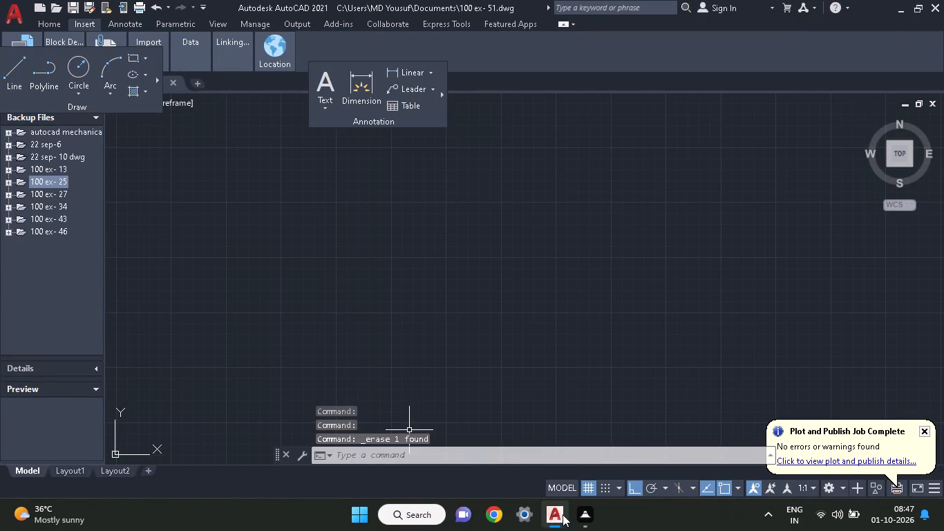
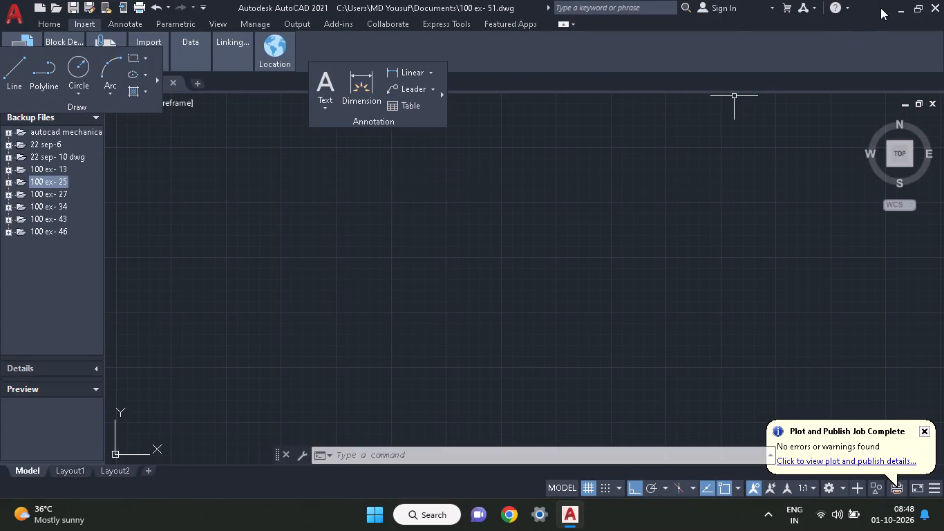
Minimise the AutoCAD window and launch the Fuji application from the desktop.
click(898, 8)
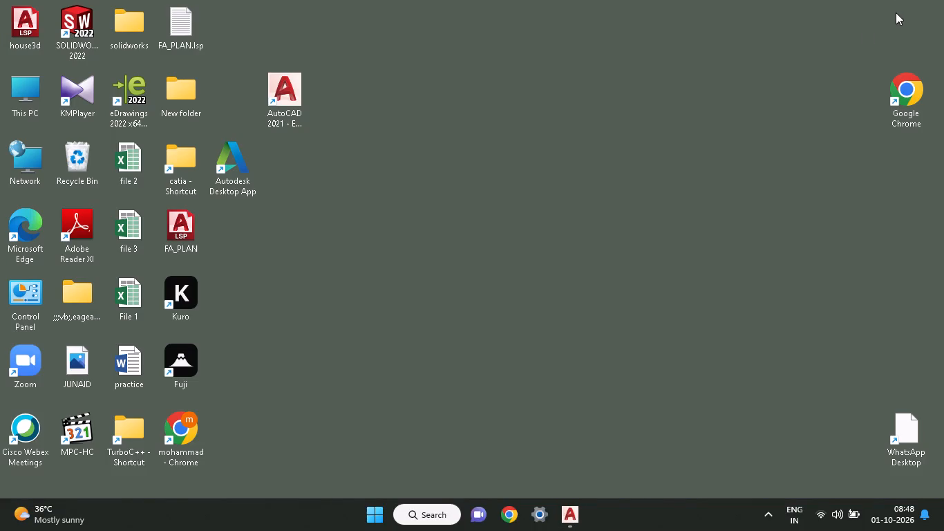
double_click(194, 359)
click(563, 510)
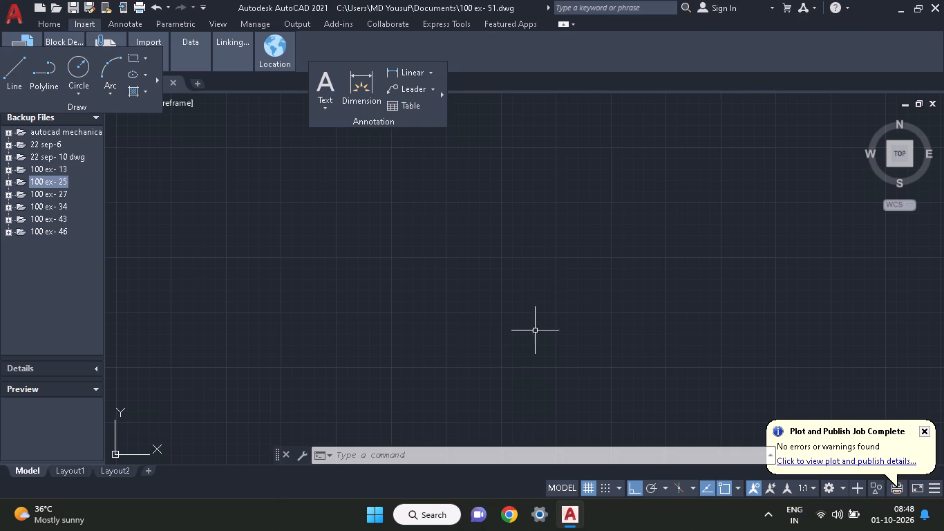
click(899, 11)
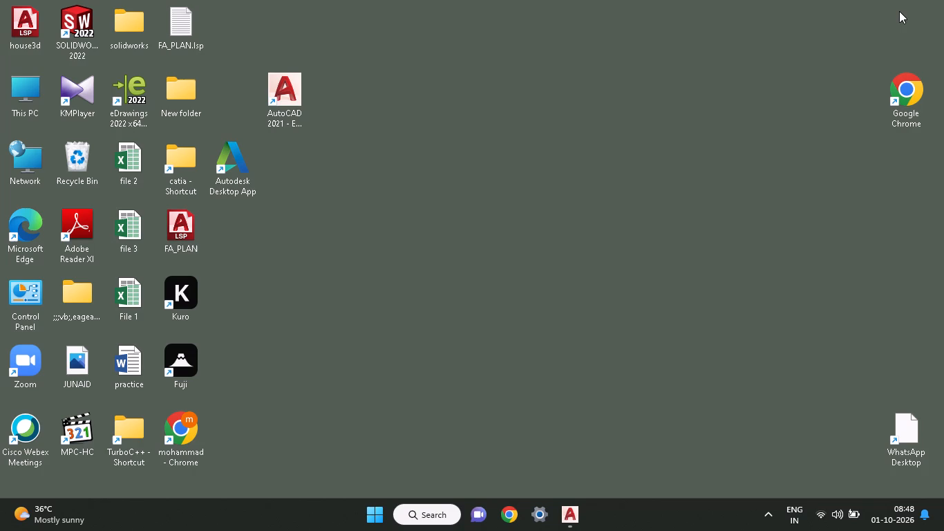
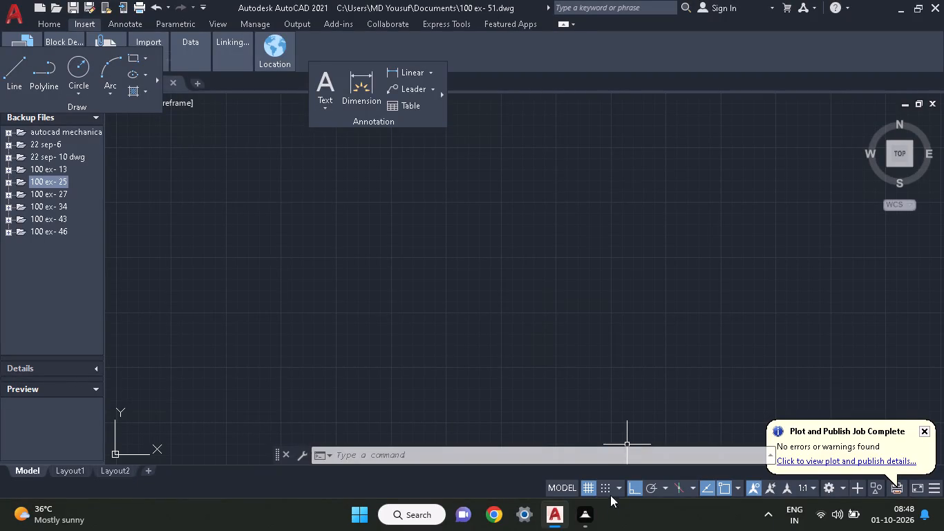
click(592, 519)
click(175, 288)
click(77, 20)
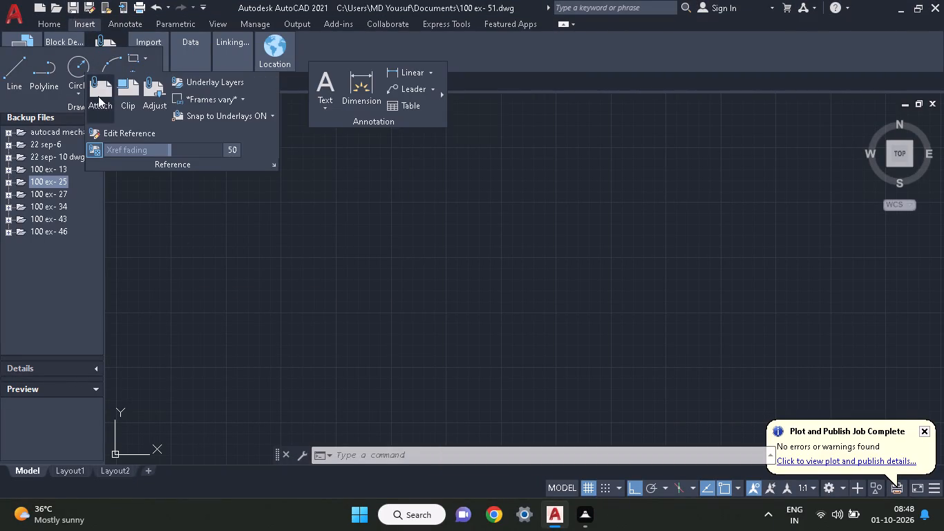
click(98, 96)
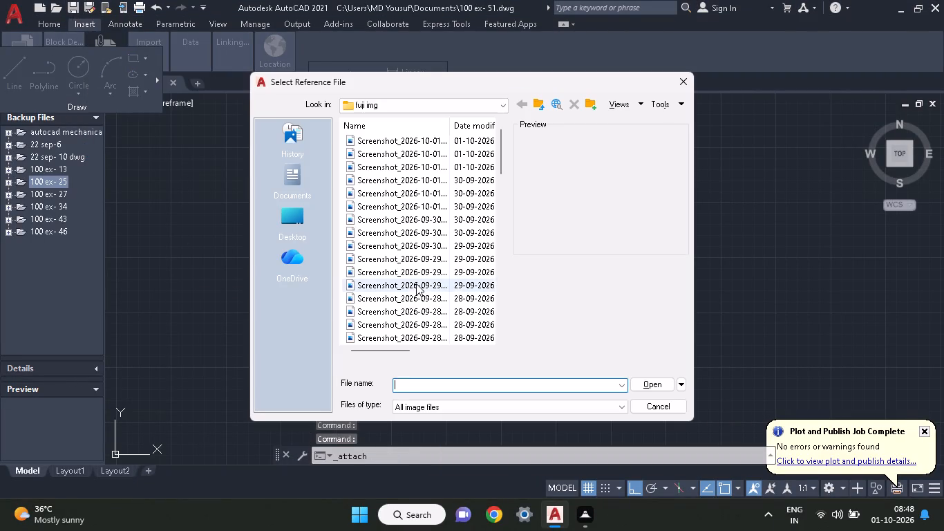
click(423, 142)
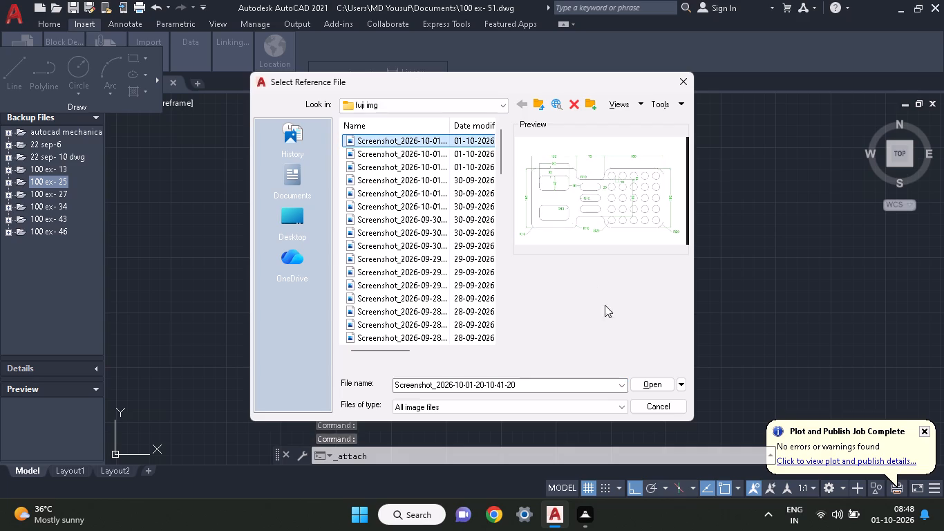
click(641, 388)
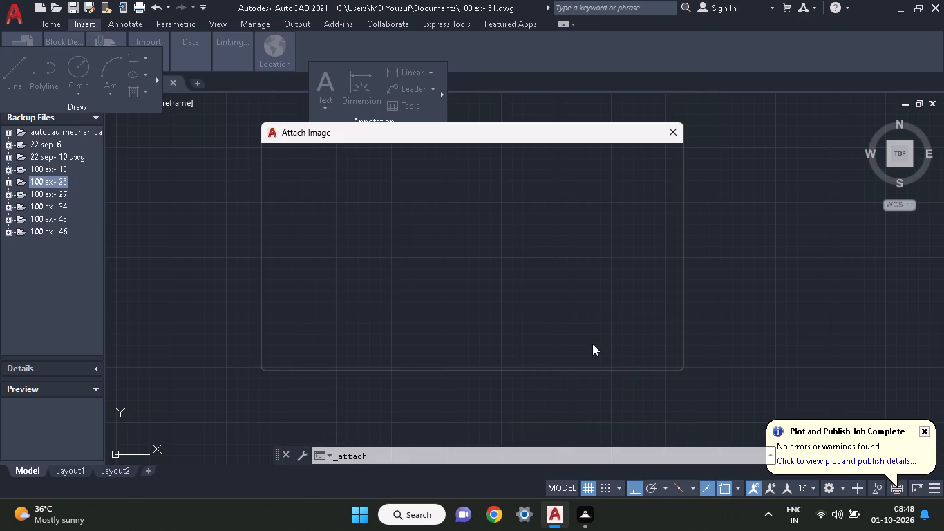
click(498, 356)
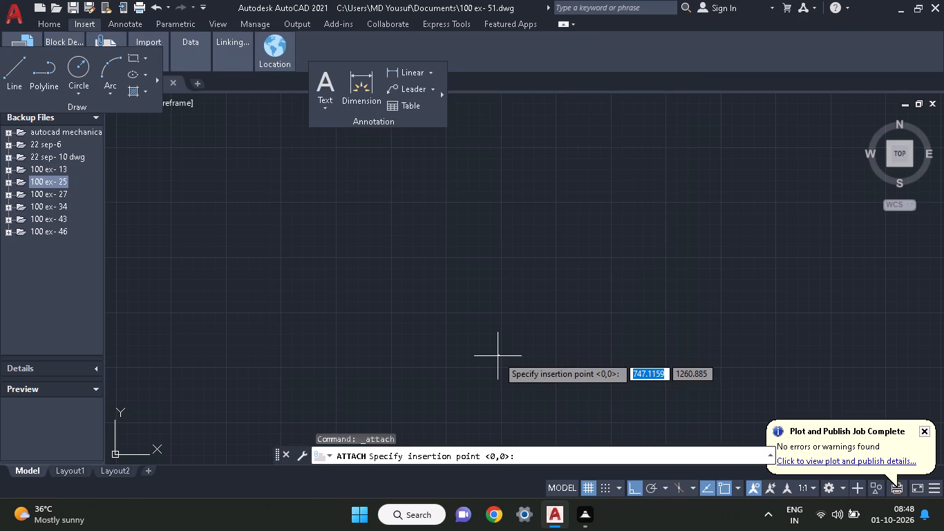
click(521, 438)
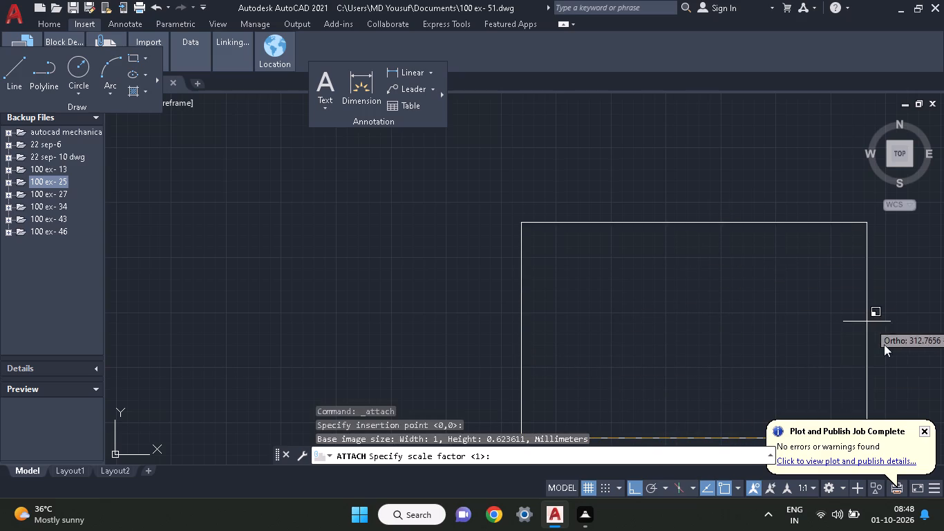
click(943, 456)
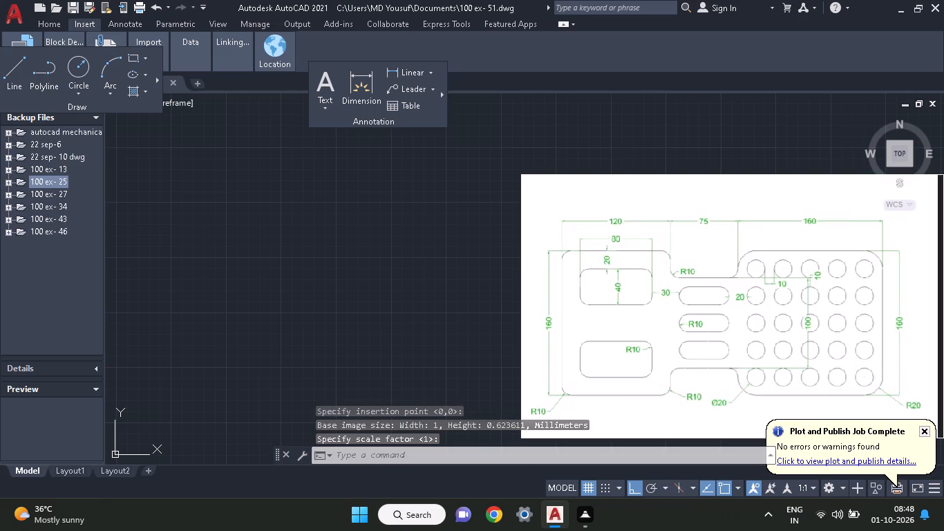
Draw a 160-unit vertical line in the free space left of the reference image as the plate's left edge.
middle_drag(584, 353, 592, 308)
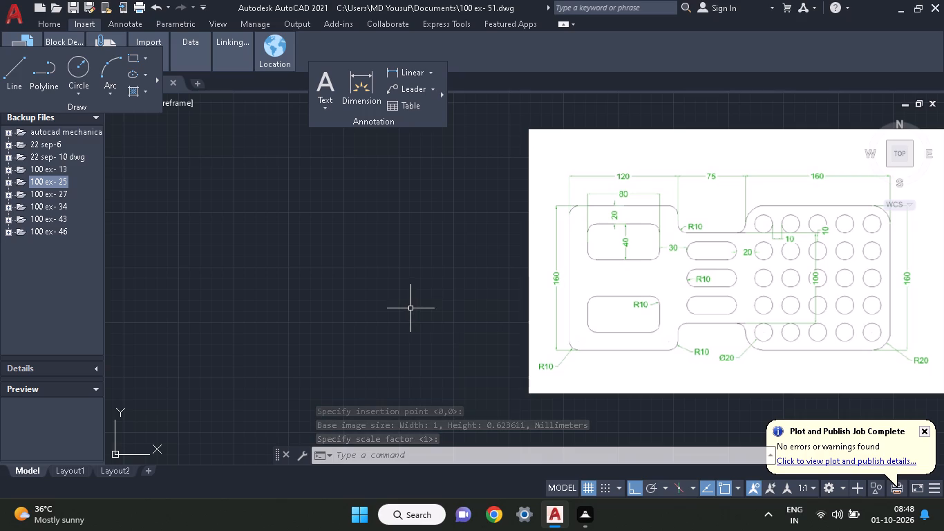
click(6, 73)
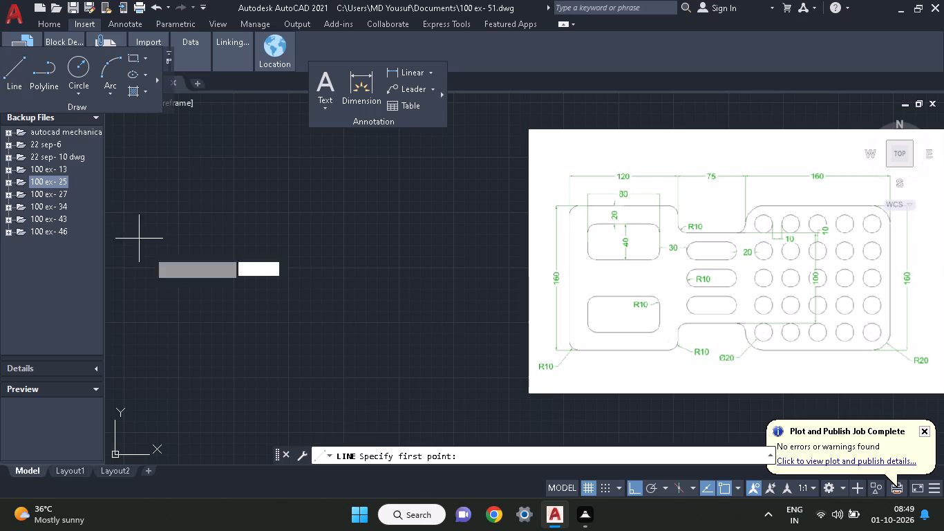
click(169, 379)
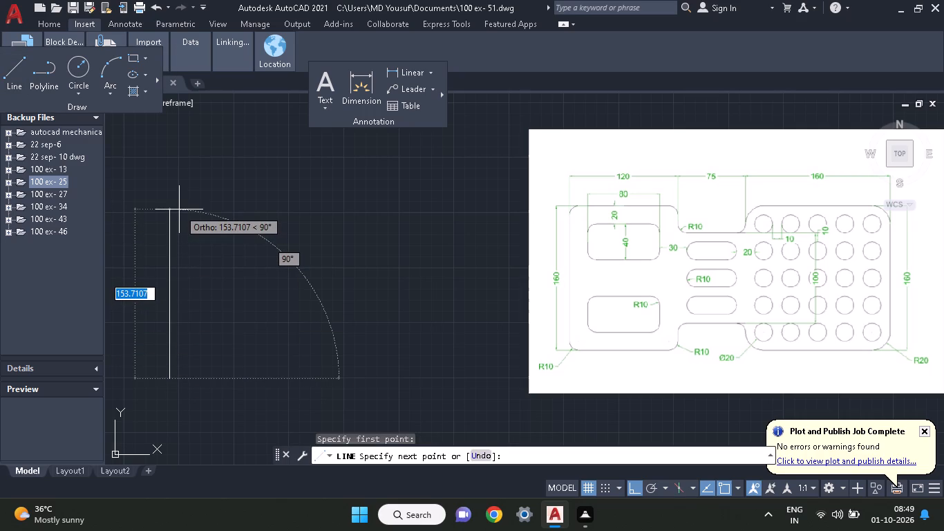
key(1)
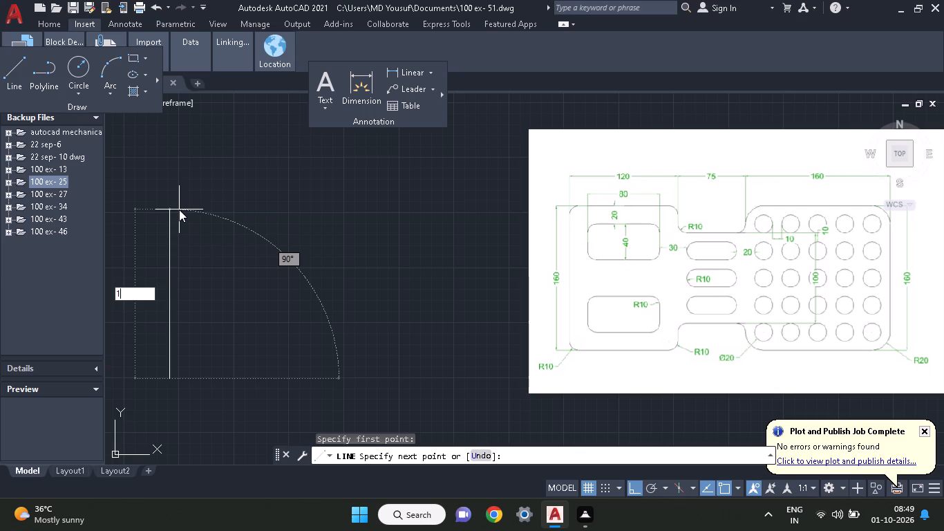
text(60)
key(Return)
key(Return)
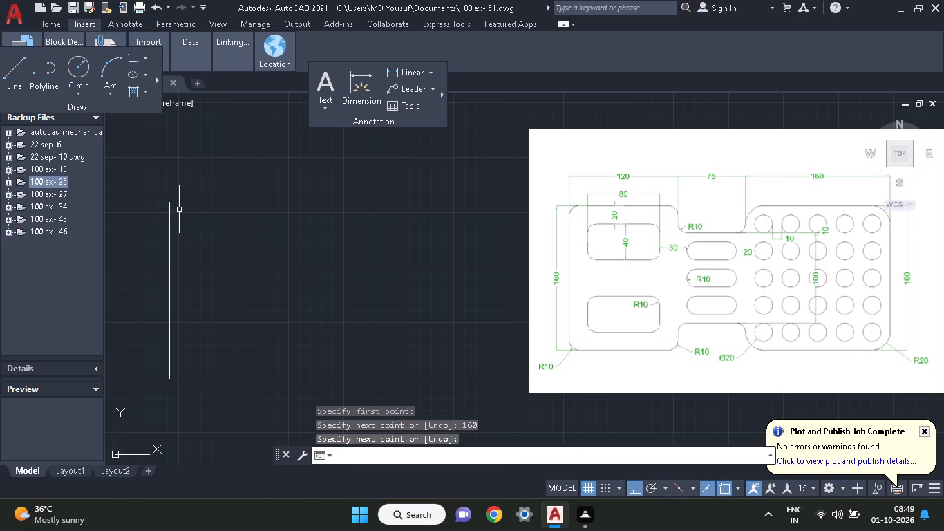
Draw a 120-unit horizontal line to the right from the lower end of the left edge.
text(li)
text(ne)
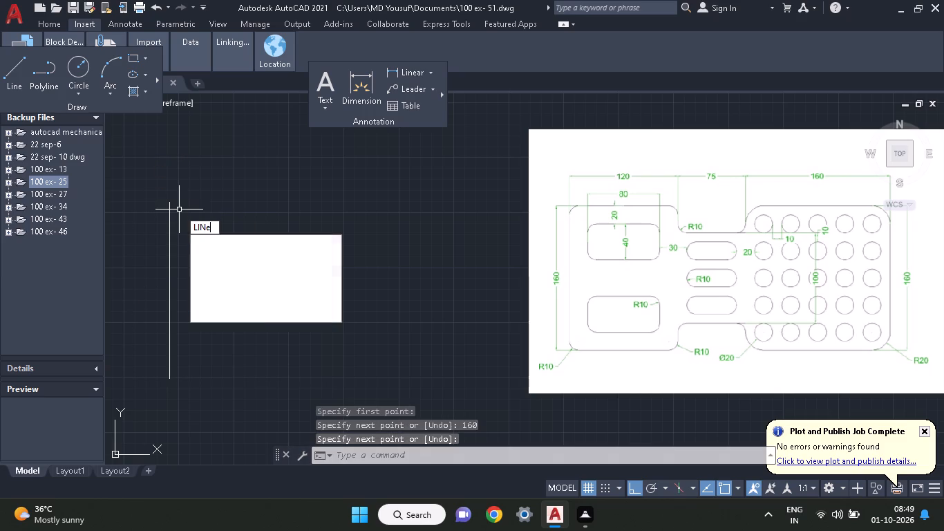
key(space)
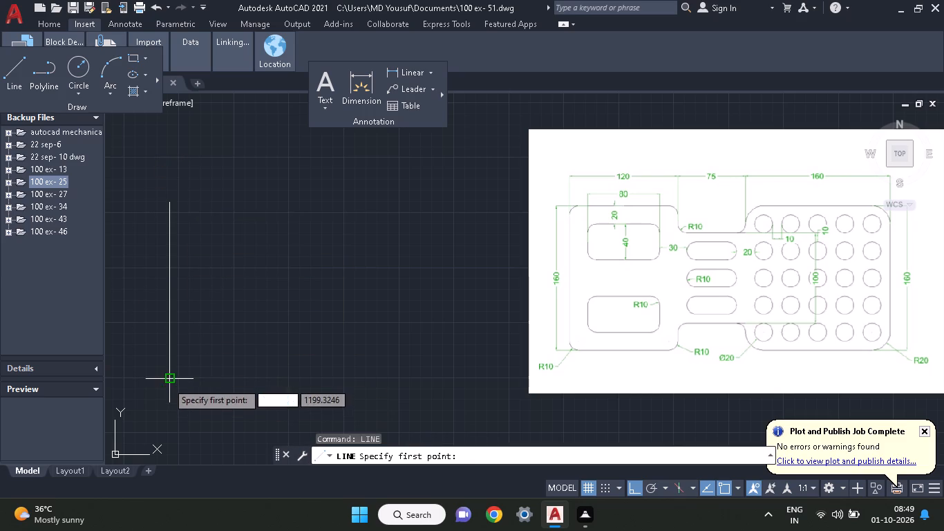
click(167, 382)
text(16)
key(BackSpace)
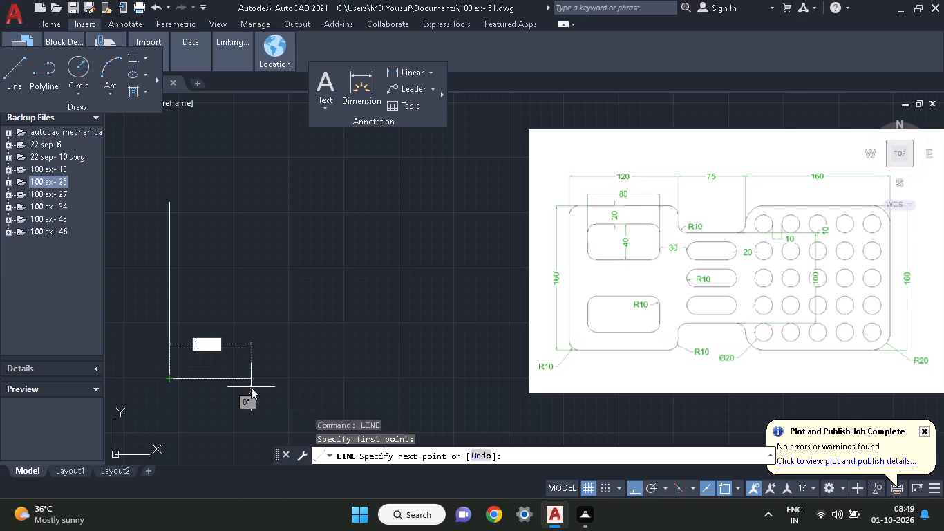
key(BackSpace)
text(120)
key(Return)
key(Return)
Draw a 160-unit vertical line upward from the right end of the bottom edge.
text(lin)
text(e)
key(space)
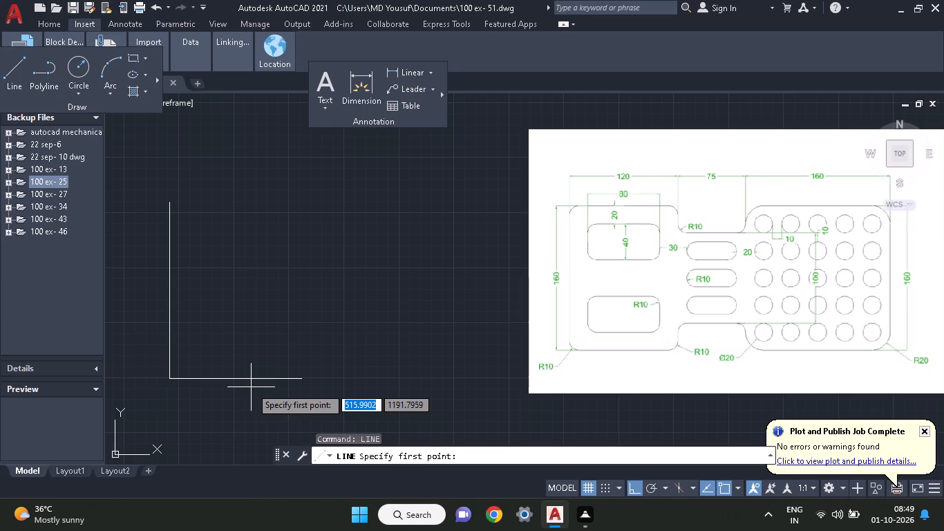
click(300, 382)
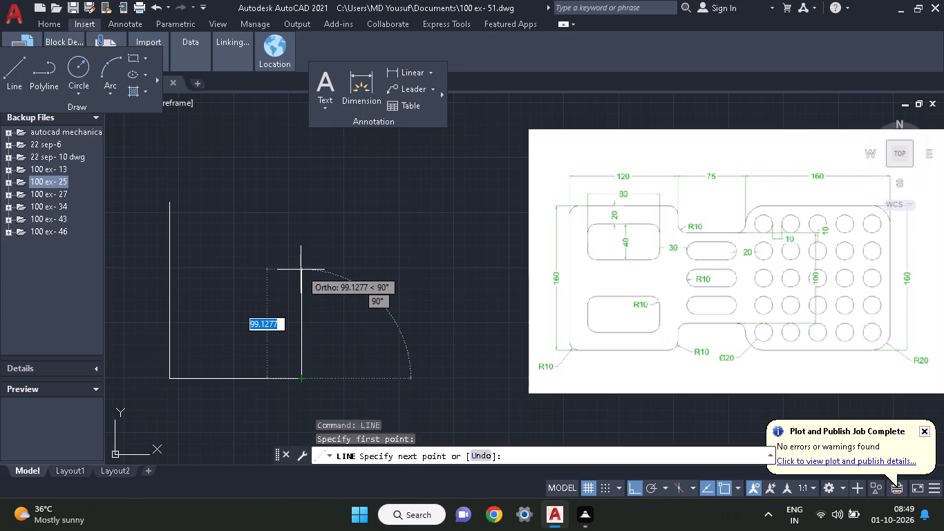
text(160)
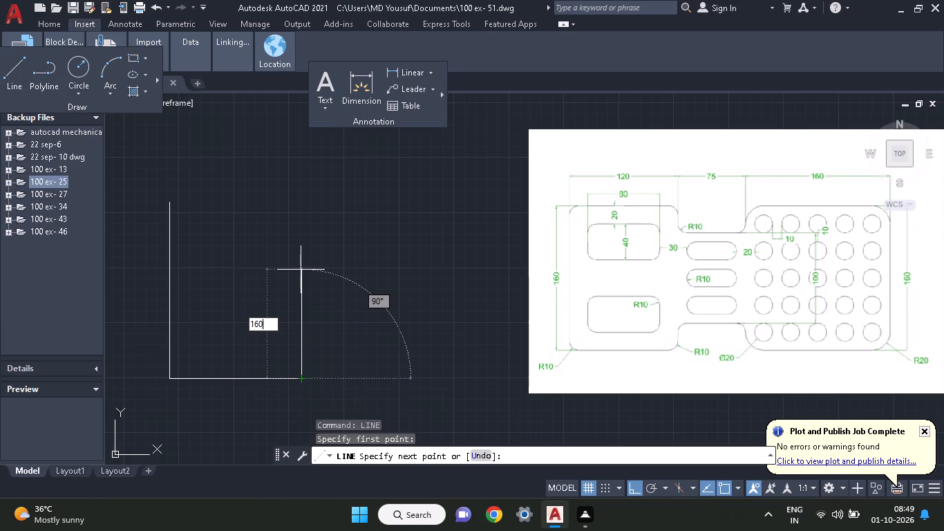
key(Return)
key(Return)
Close the rectangle with a 120-unit horizontal line leftward from the top of its right edge.
text(line)
key(space)
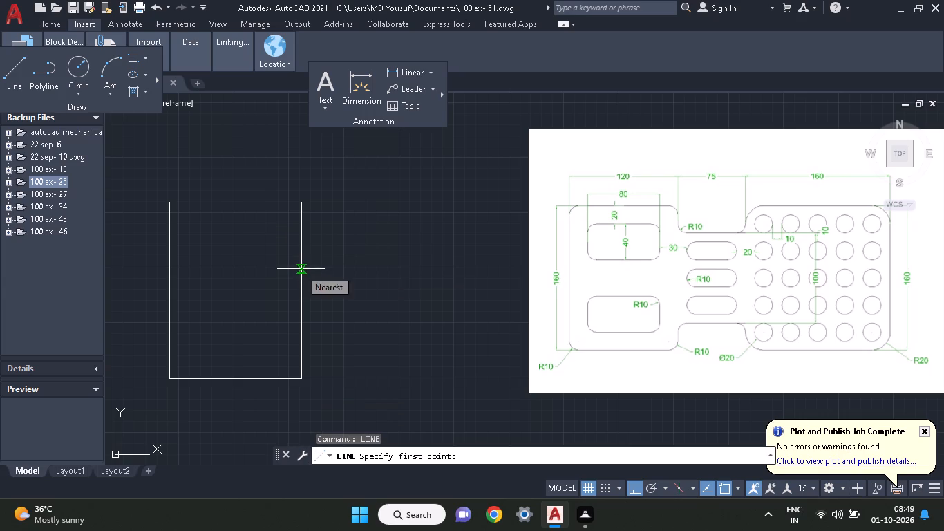
click(305, 204)
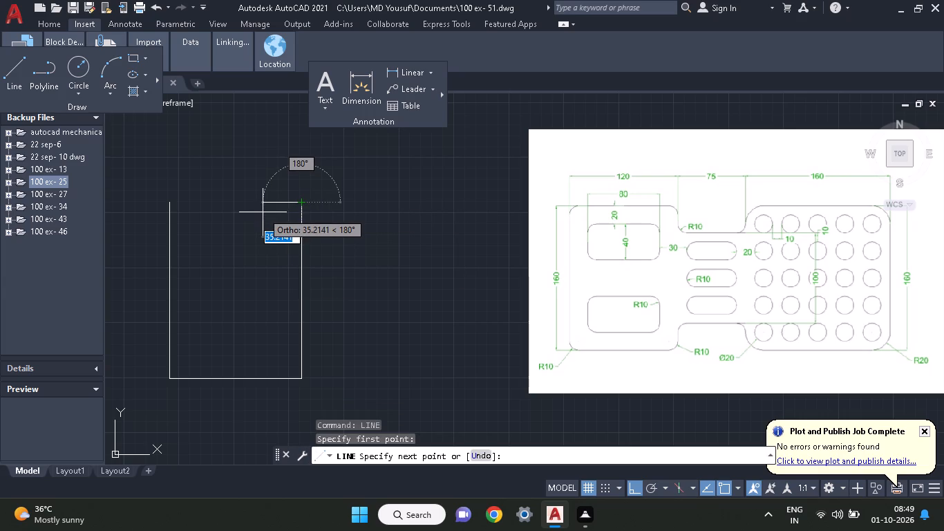
text(120)
key(Return)
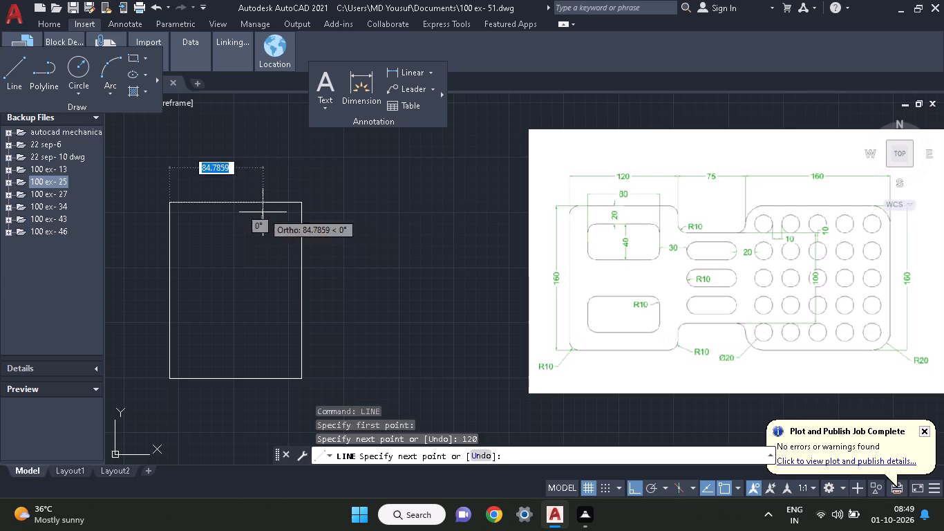
key(Return)
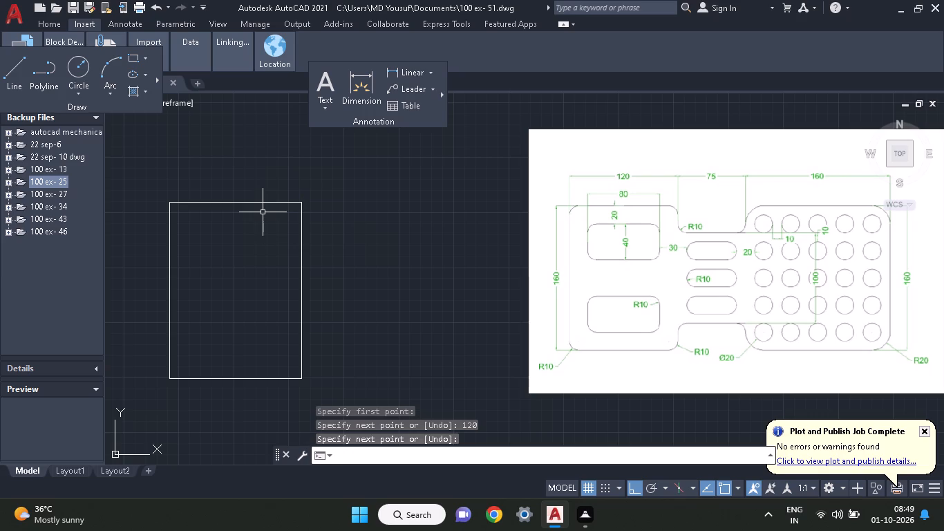
From the midpoint of the rectangle's right edge, draw a line 50 units up and 75 units to the right for the neck's upper edge.
text(line)
key(space)
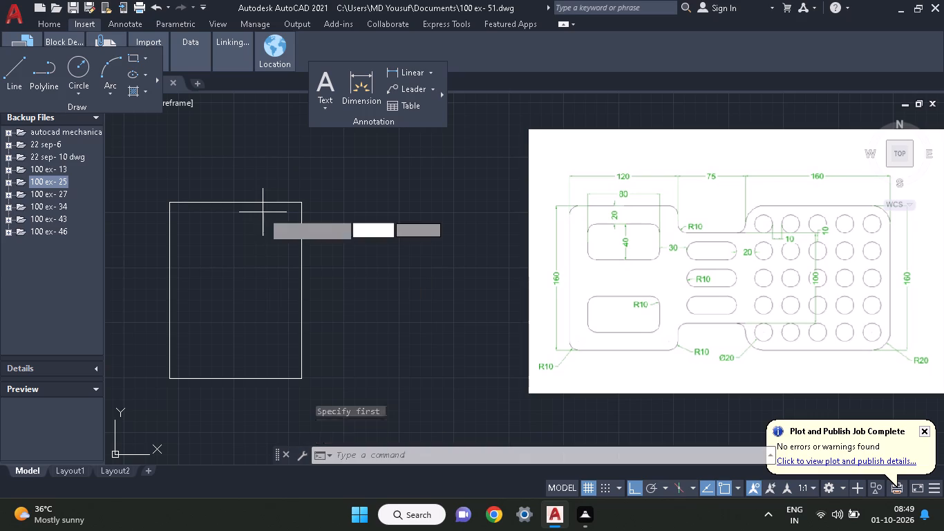
click(301, 290)
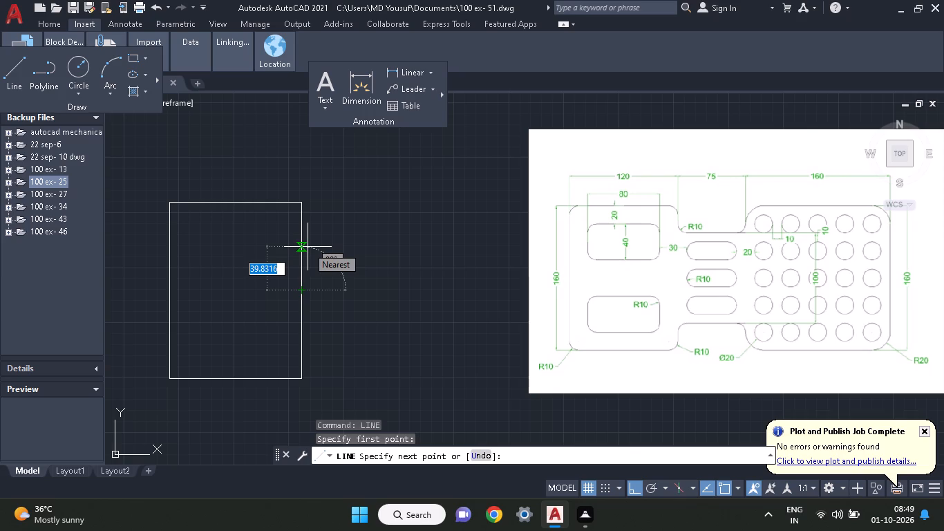
text(50)
key(Return)
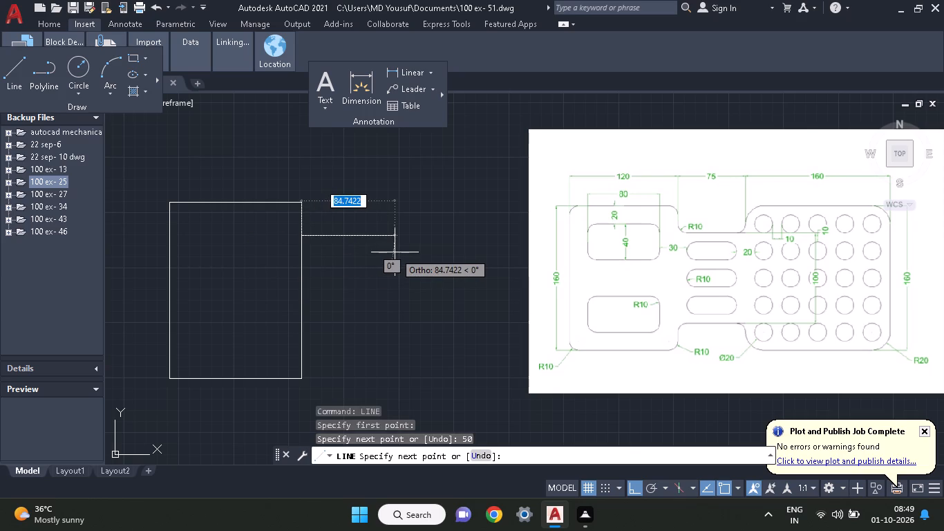
text(75)
key(space)
key(space)
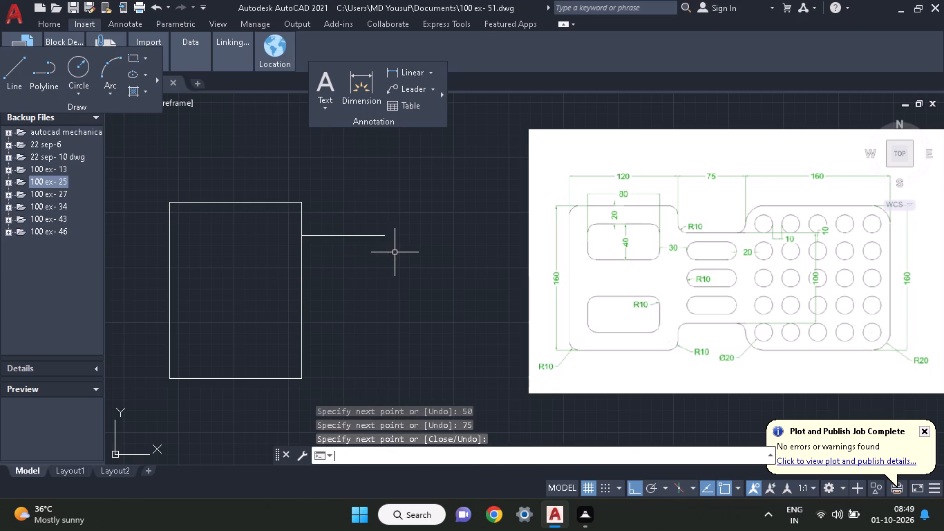
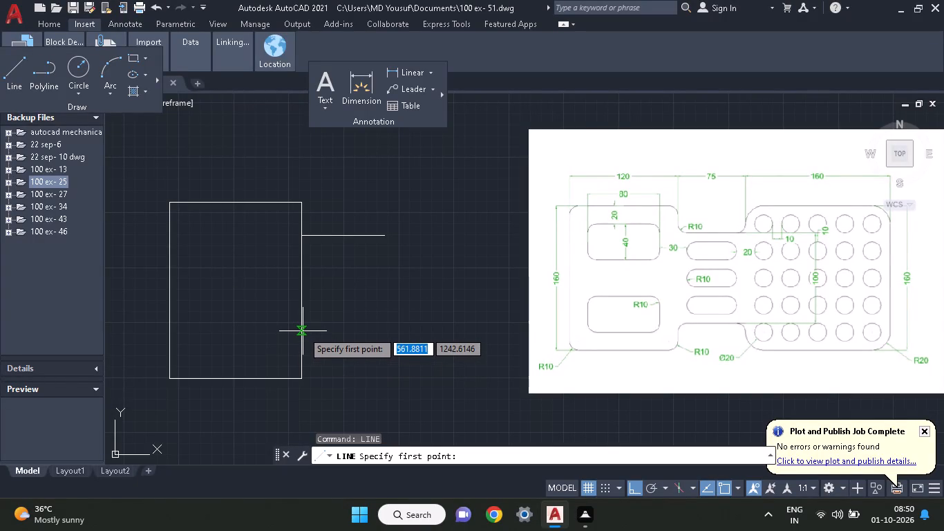
From the midpoint of the rectangle's right edge, draw a line 50 units down and 75 units to the right for the neck's lower edge.
click(300, 288)
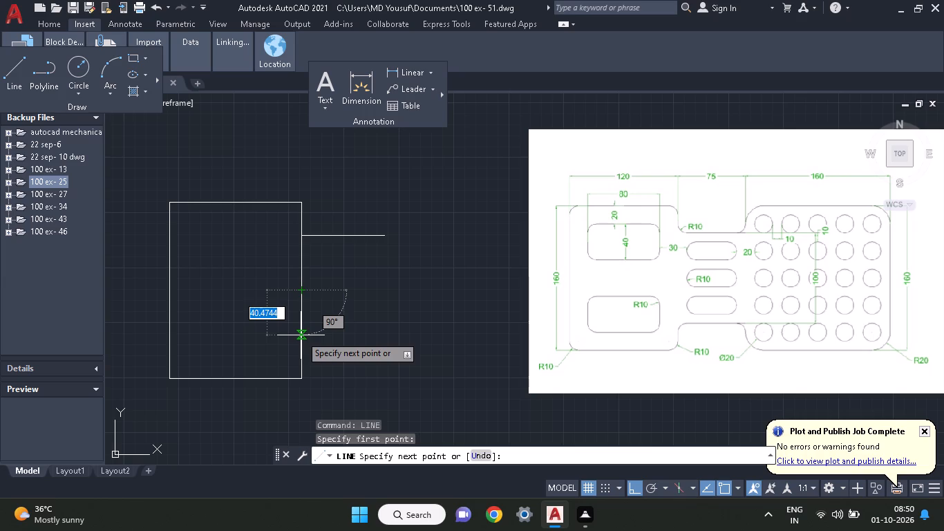
text(50)
key(Return)
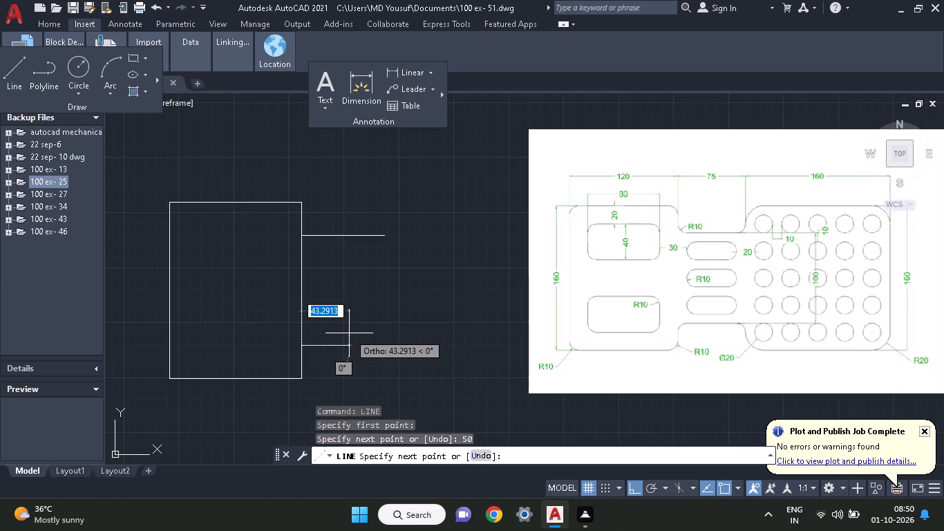
text(75)
key(Return)
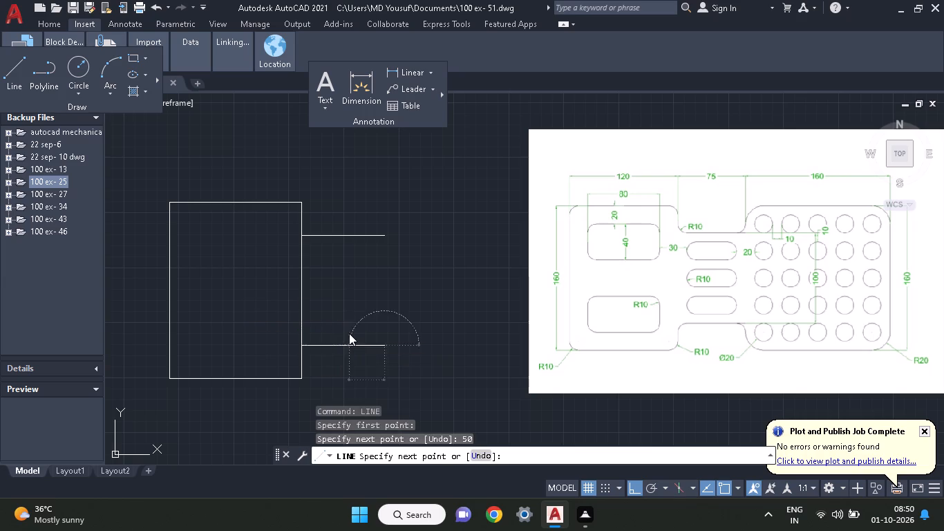
key(Return)
Draw a 100-unit vertical line upward from the right end of the neck's lower edge to close the neck.
text(line)
key(space)
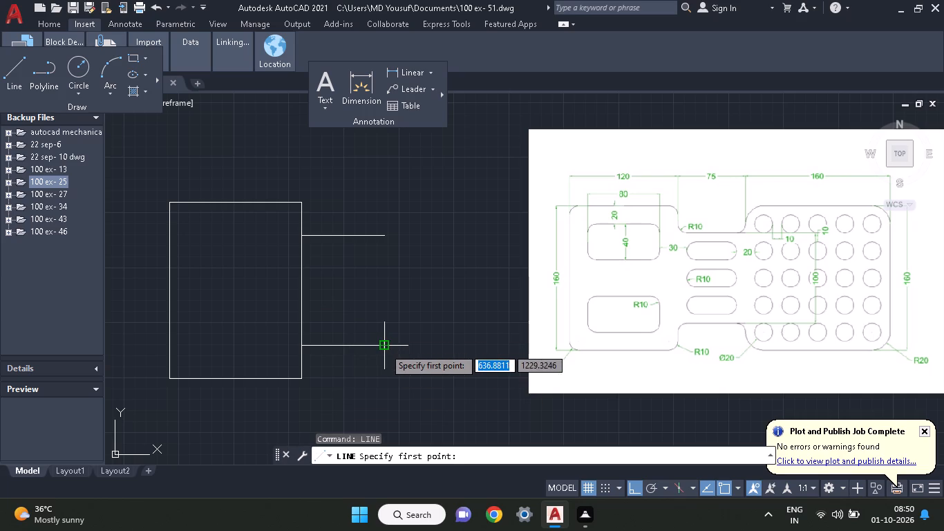
click(384, 348)
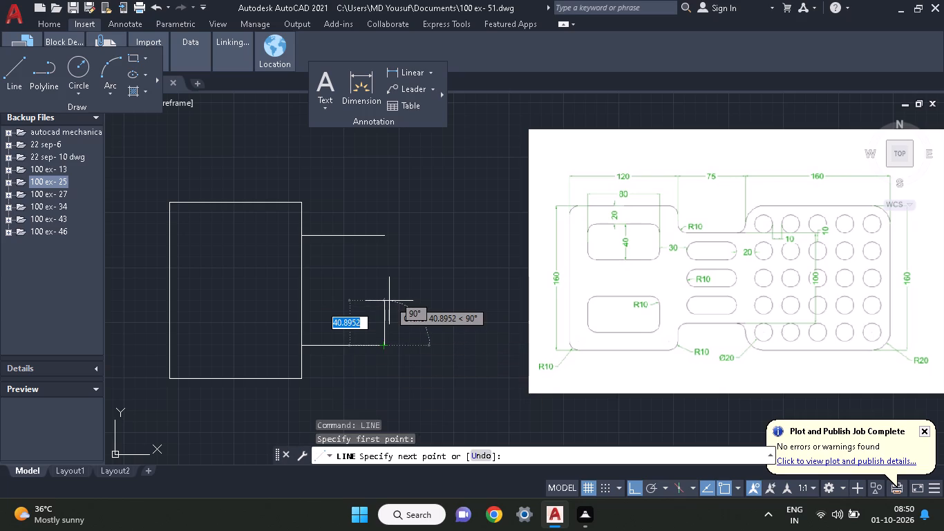
text(100)
key(Return)
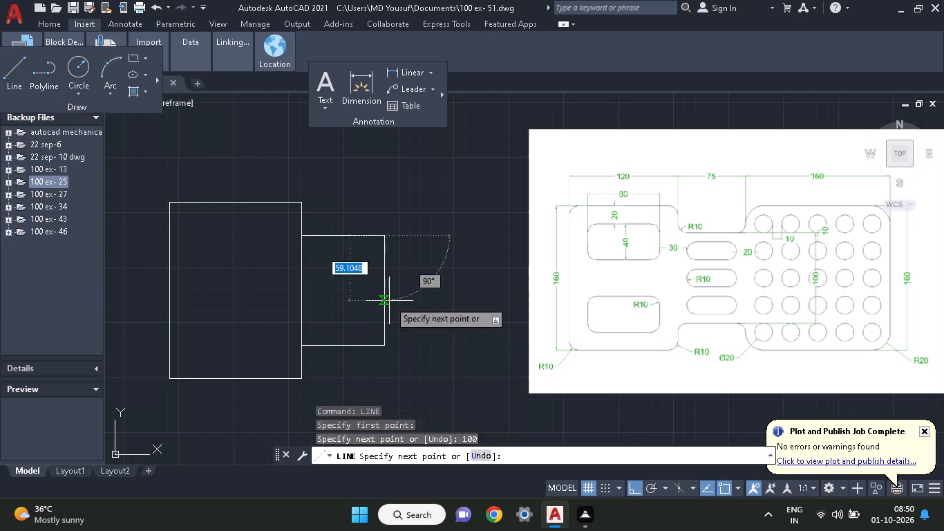
key(Return)
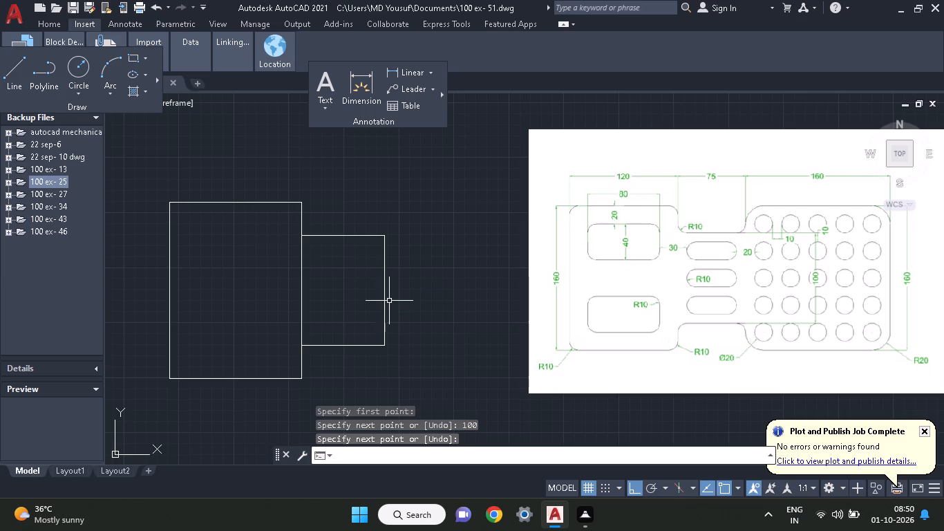
From the midpoint of the neck's right edge, draw an 80-unit vertical line upward for the right block's left edge.
text(line)
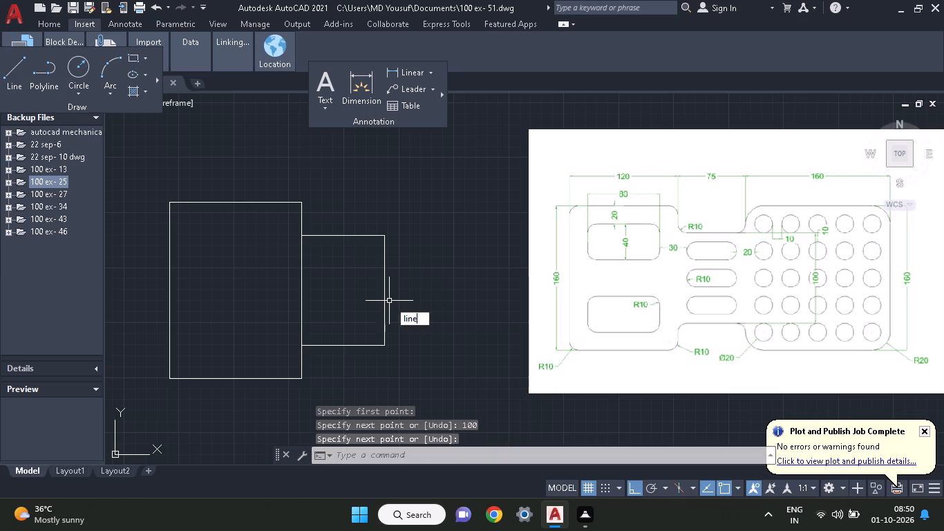
key(space)
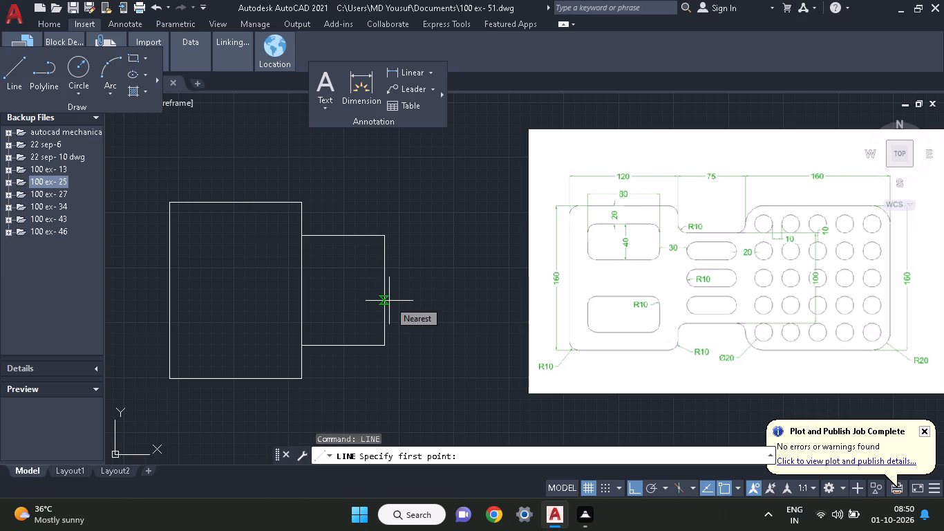
click(386, 286)
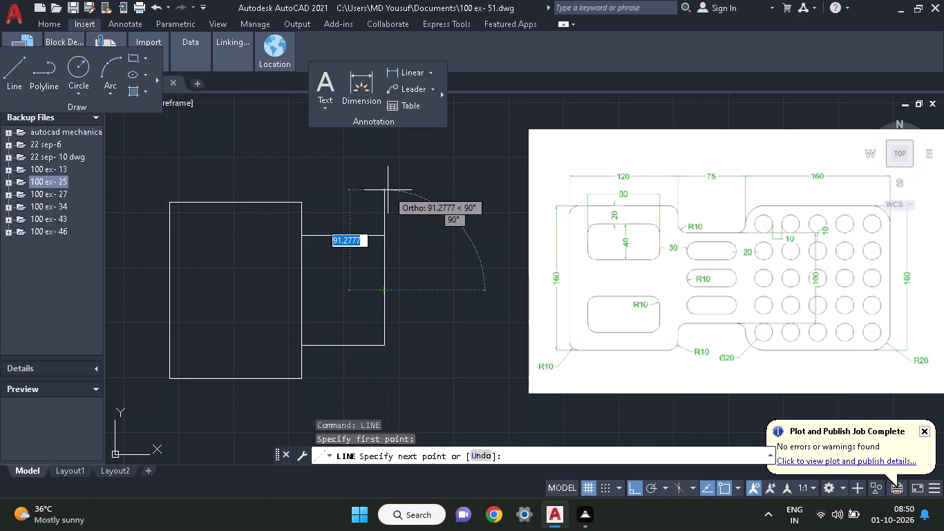
text(80)
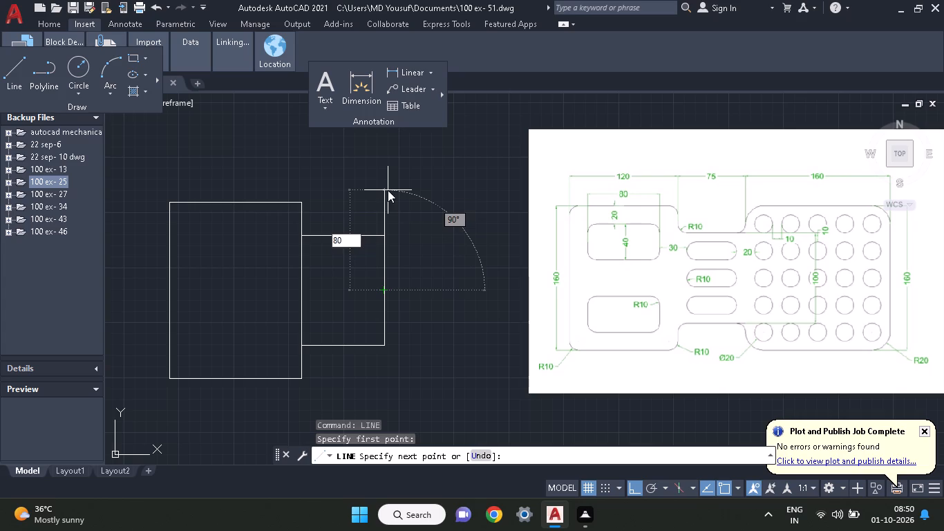
key(Return)
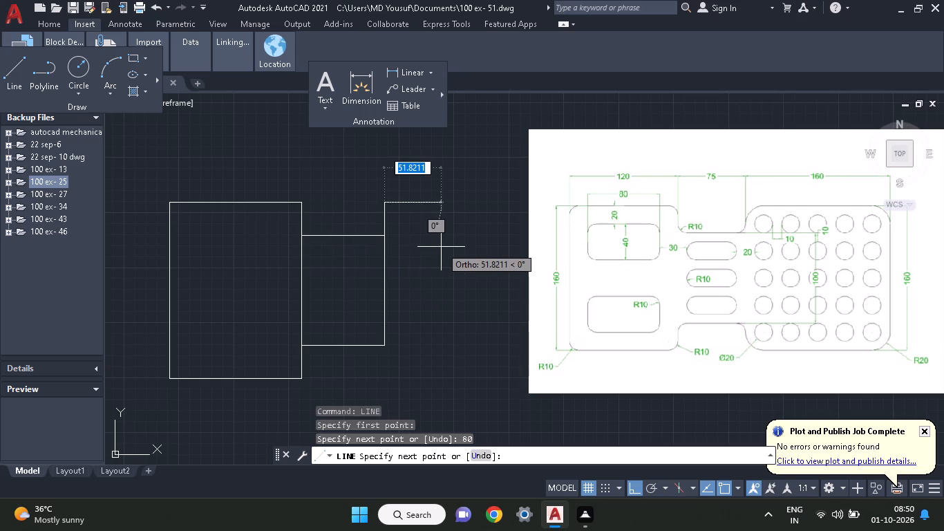
key(space)
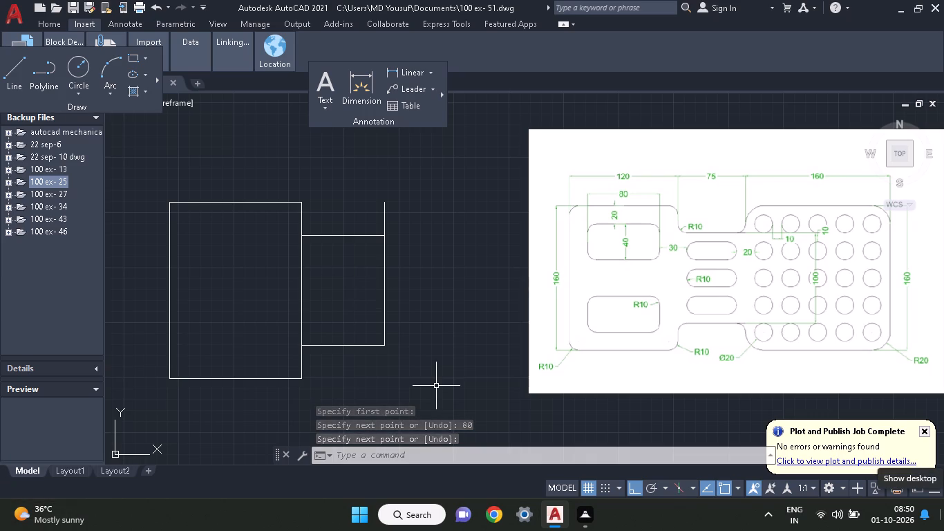
Abandon the restarted Line command and quit AutoCAD.
key(space)
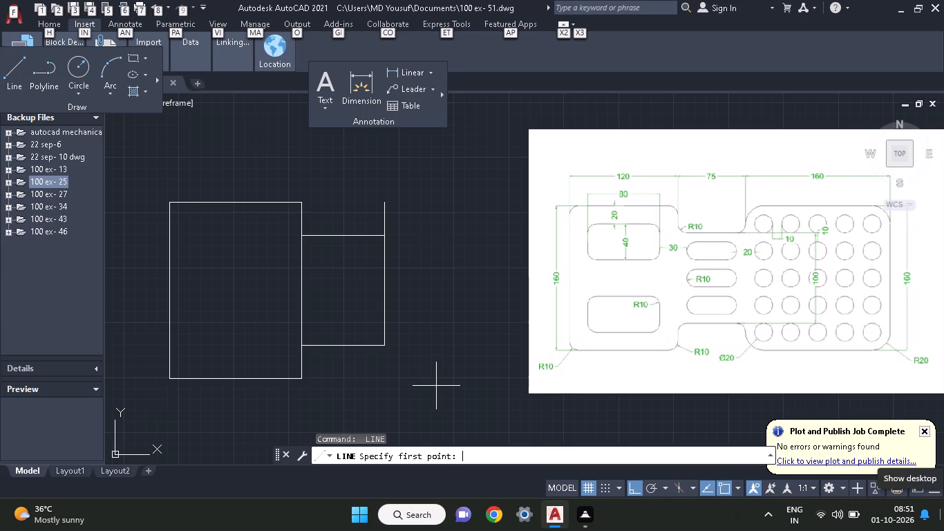
key(space)
middle_click(943, 0)
click(943, 0)
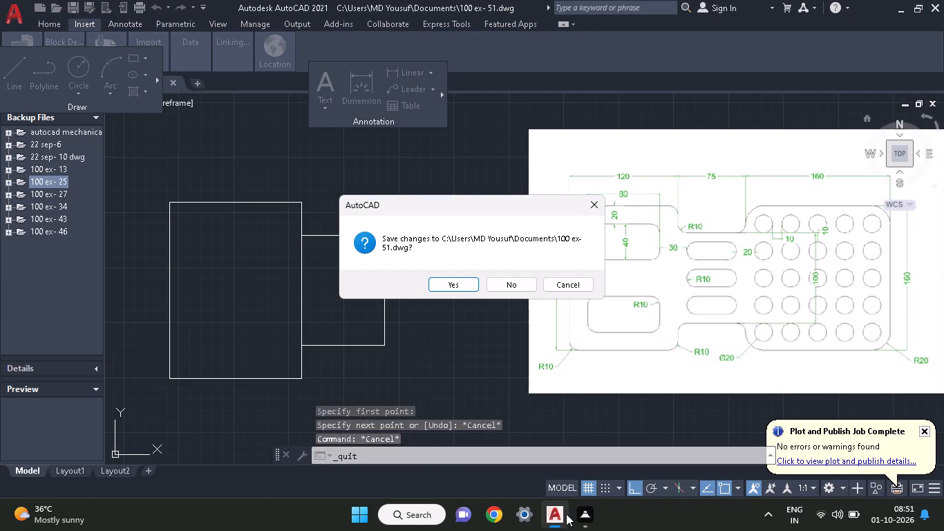
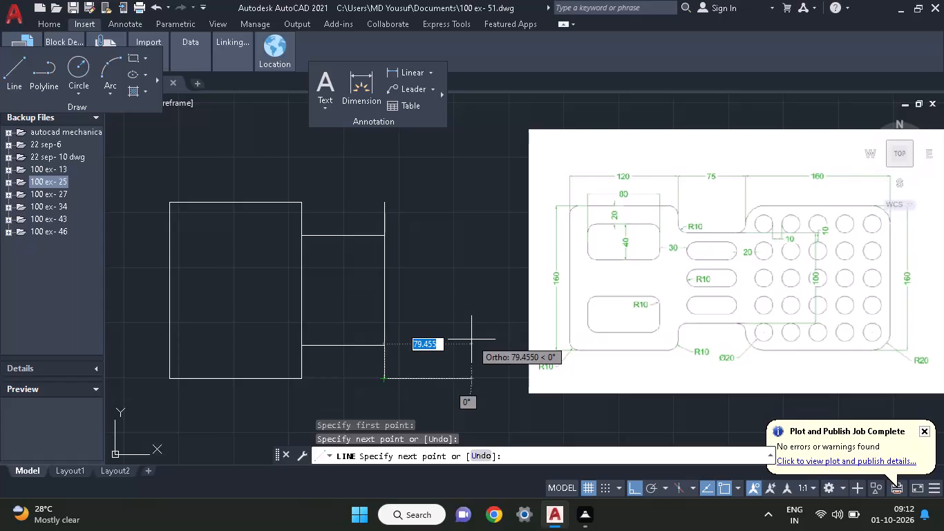
Draw the right block's lower edge as a 160-unit horizontal line to the right and end the Line command.
text(160)
key(Return)
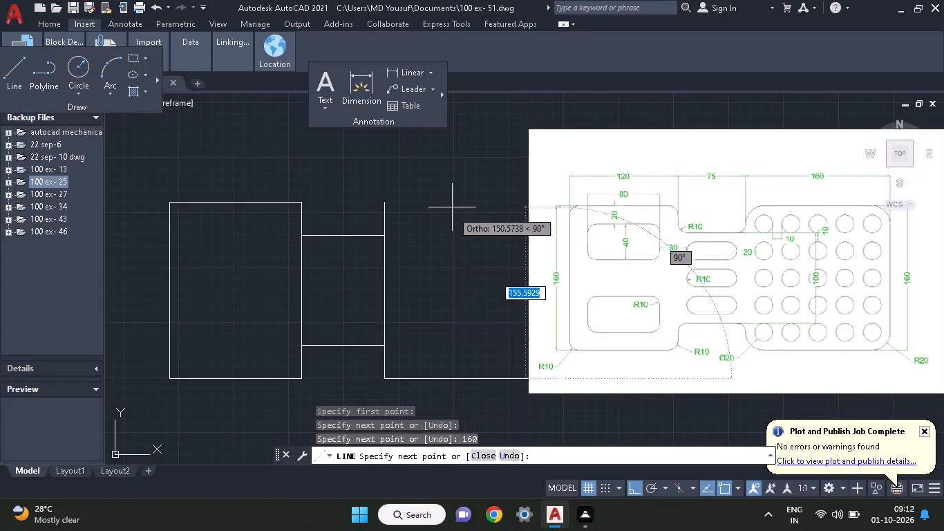
right_click(459, 206)
click(471, 214)
Move the reference image horizontally to the right so it clears the right block's lower edge.
click(531, 240)
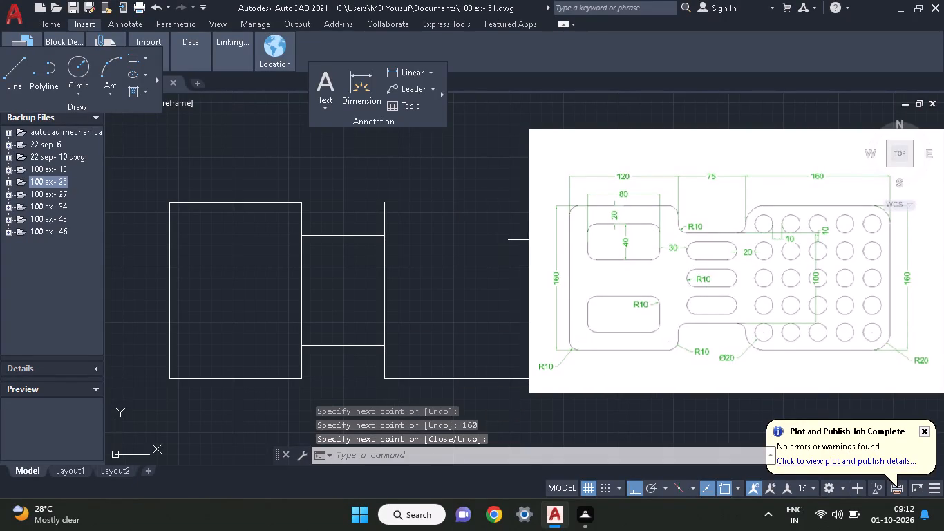
click(519, 239)
right_click(516, 237)
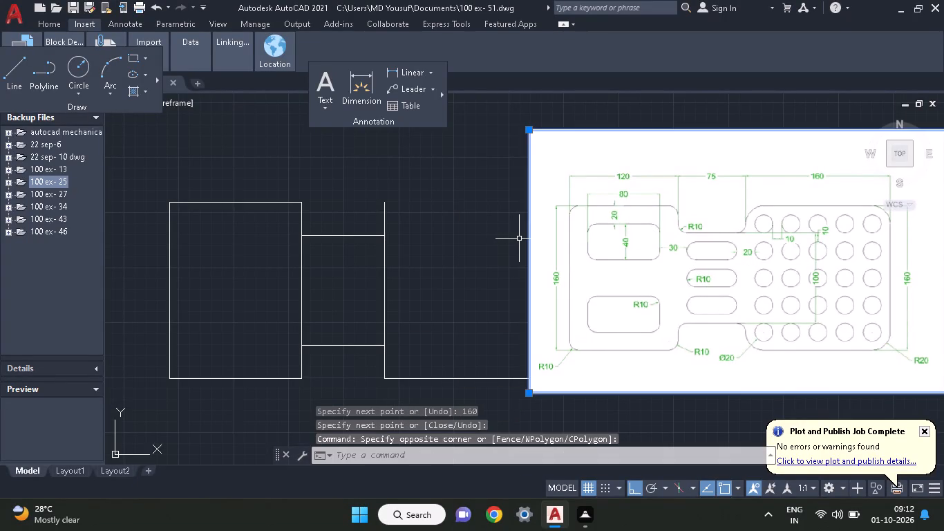
click(530, 239)
click(594, 255)
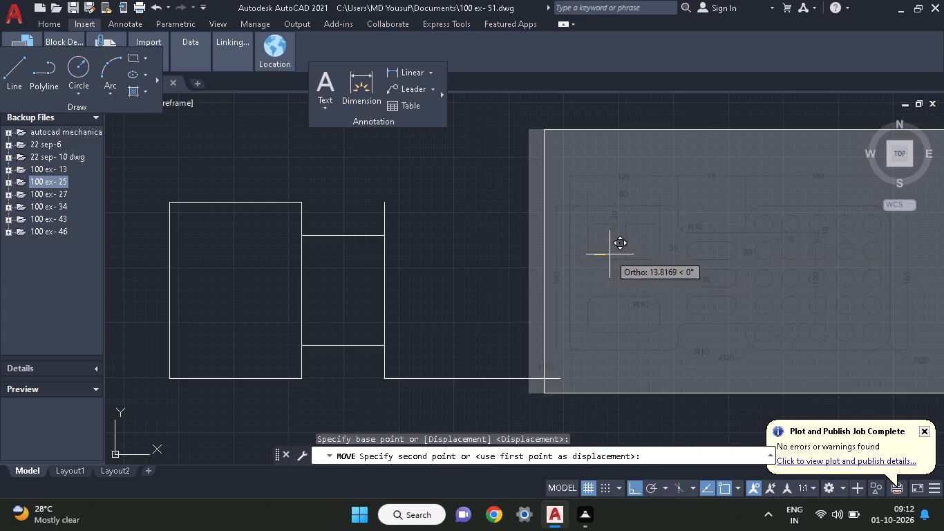
click(632, 257)
From the top of the right block's left edge, draw a 160-unit top edge and a right edge down to the lower edge's endpoint.
middle_drag(501, 239, 500, 241)
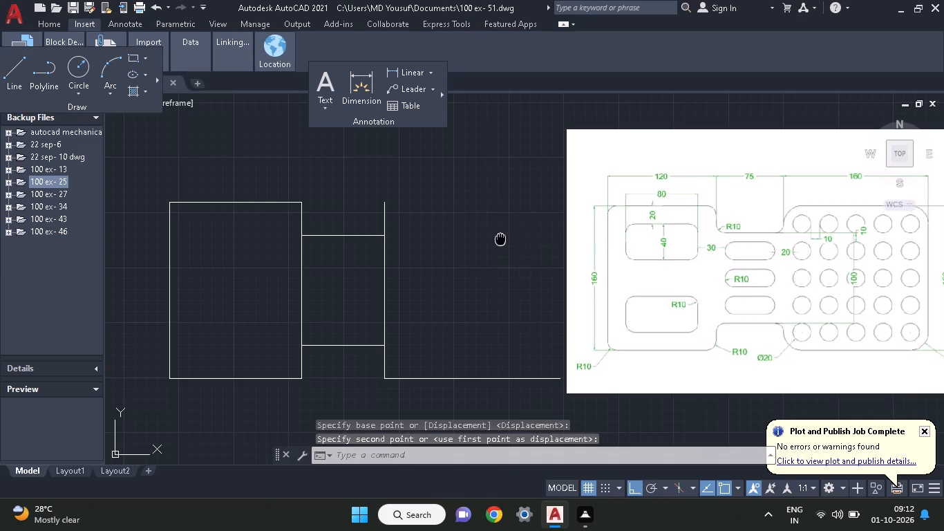
middle_drag(500, 241, 457, 245)
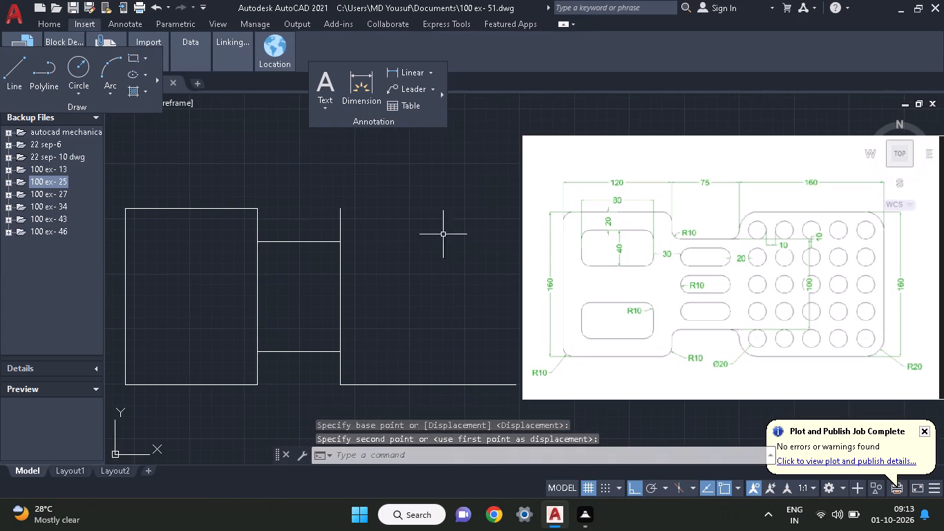
click(8, 68)
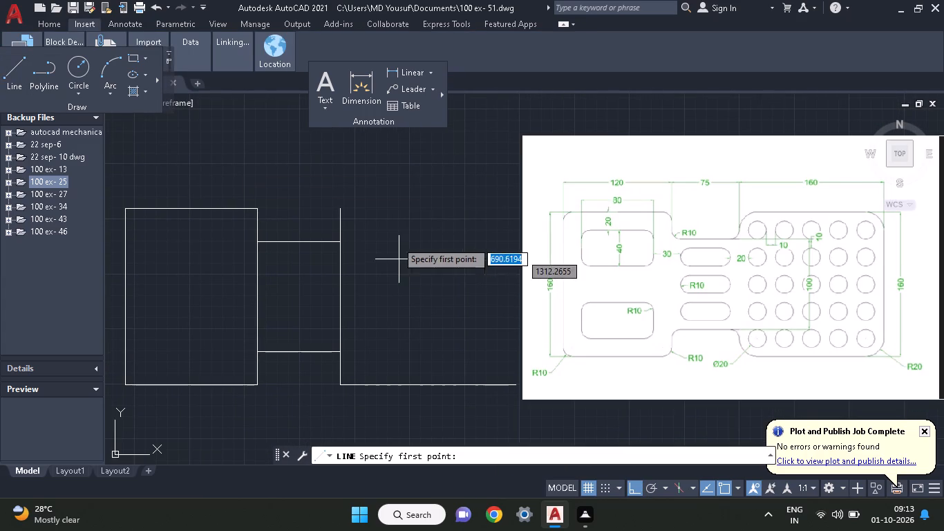
click(340, 205)
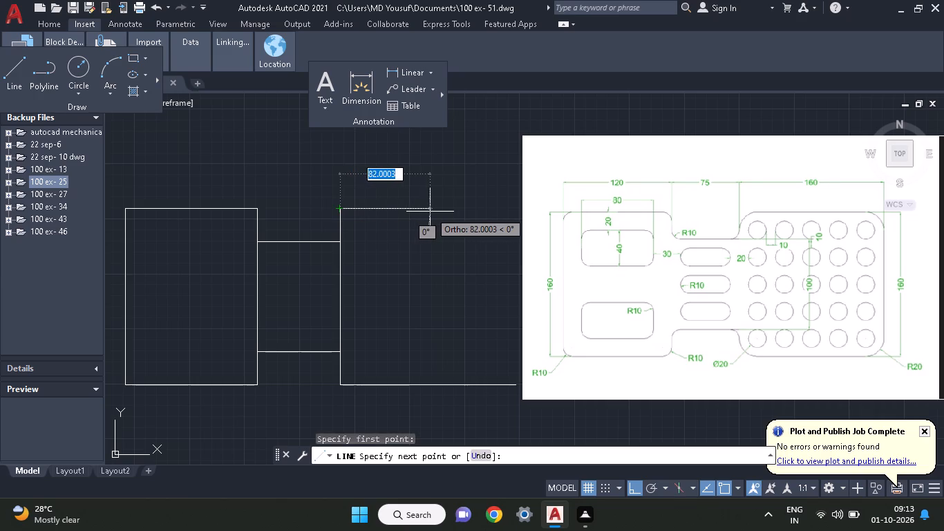
text(160)
key(Return)
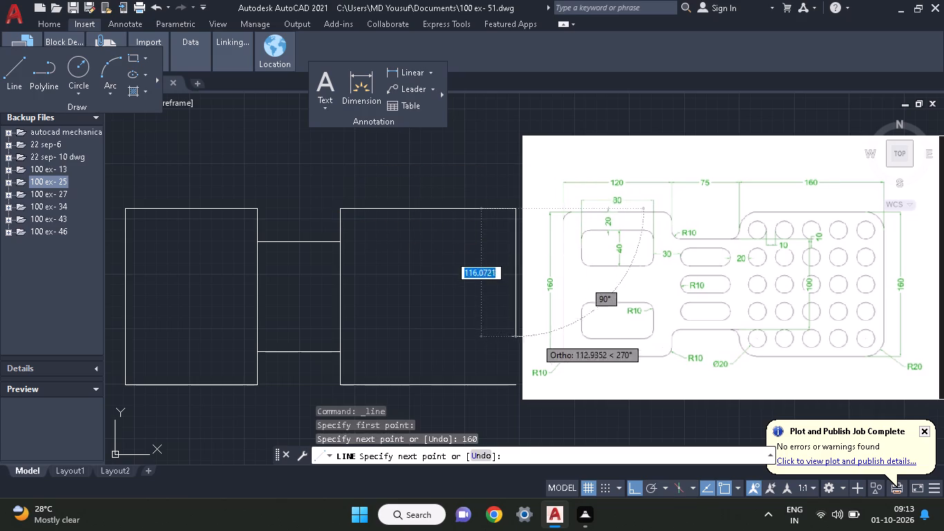
click(514, 384)
right_click(464, 324)
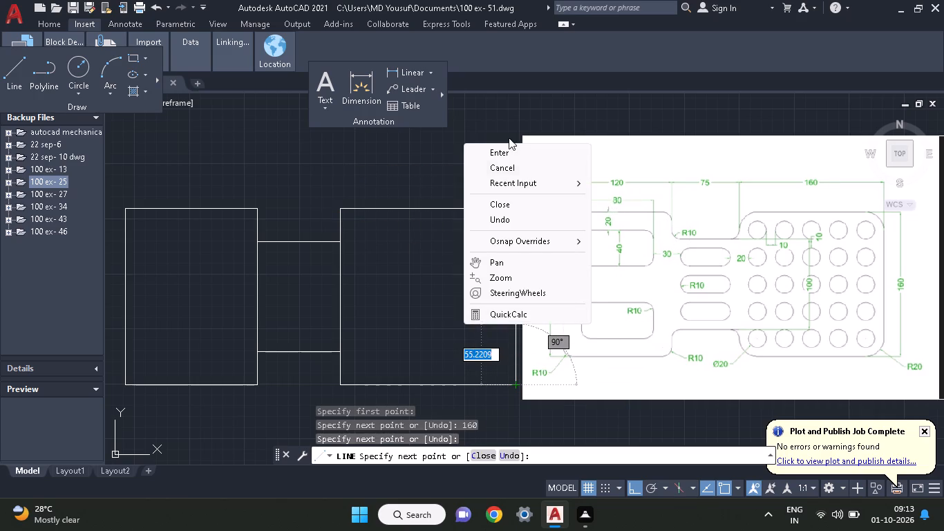
click(502, 149)
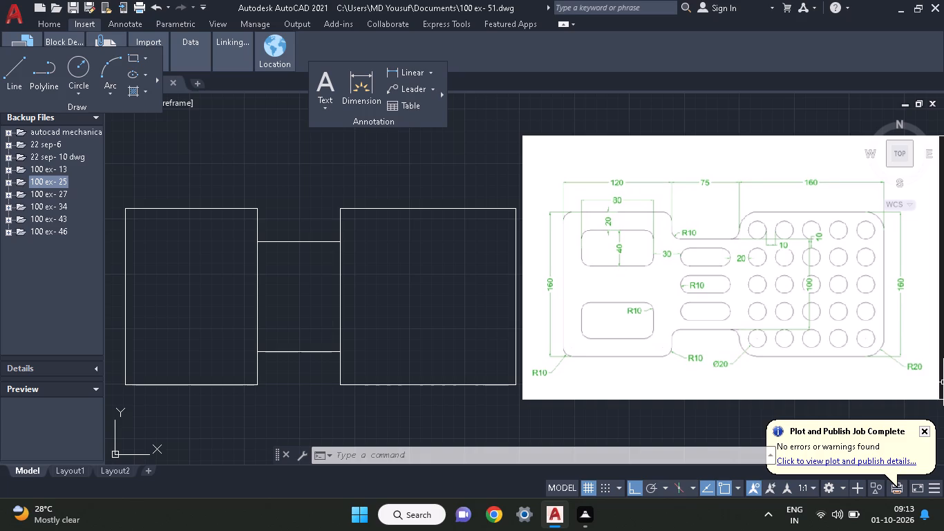
drag(936, 521, 943, 530)
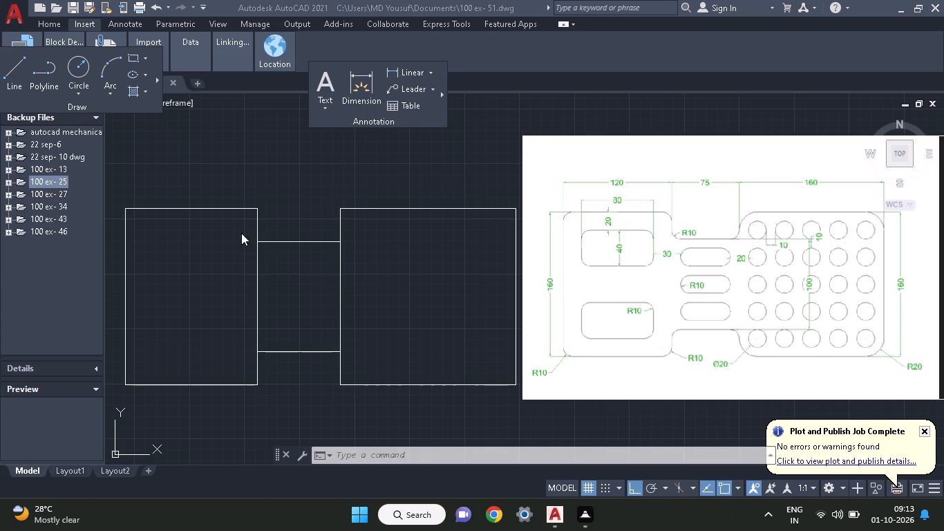
Draw a radius 20 circle tangent to the left and top edges in the right block's upper-left corner.
click(79, 59)
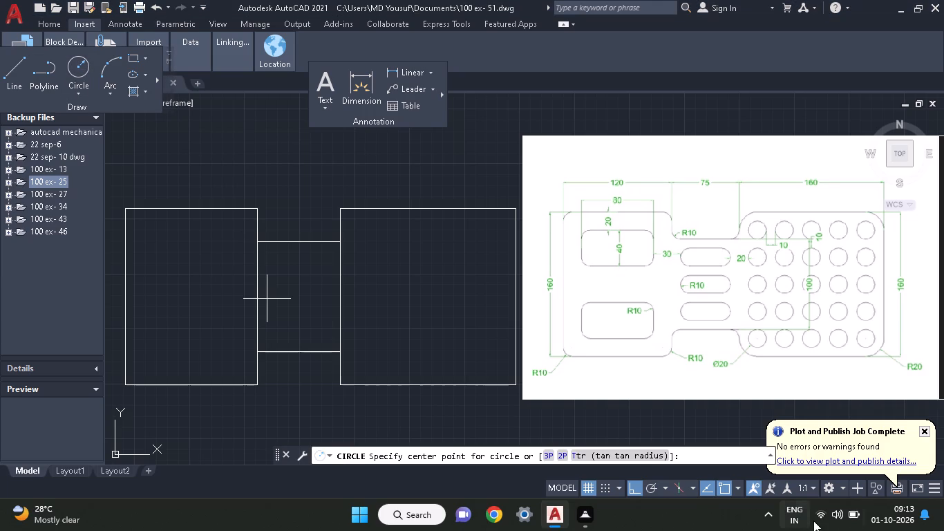
click(634, 457)
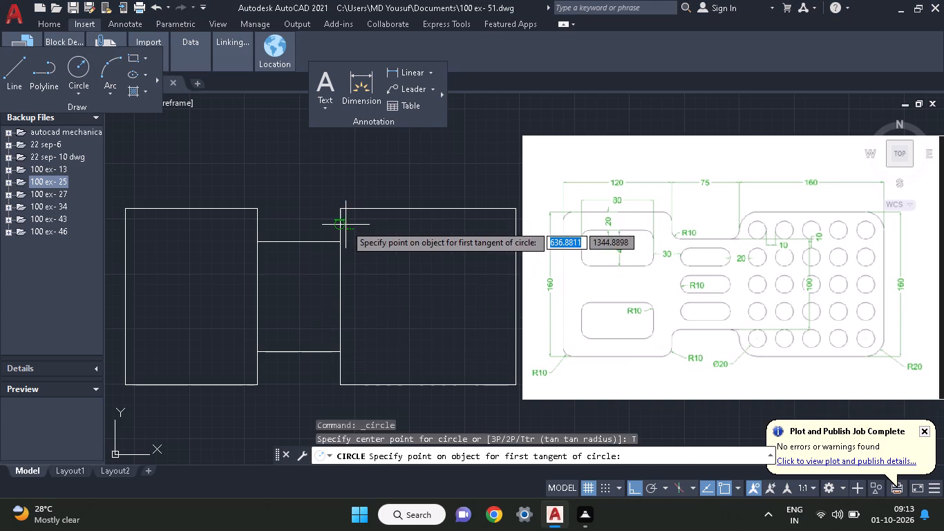
click(339, 225)
click(359, 212)
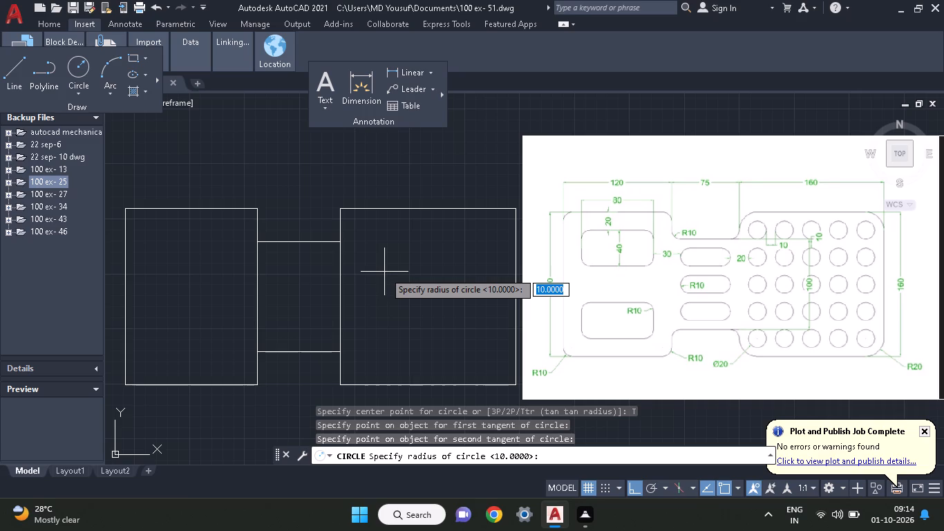
text(20)
key(Return)
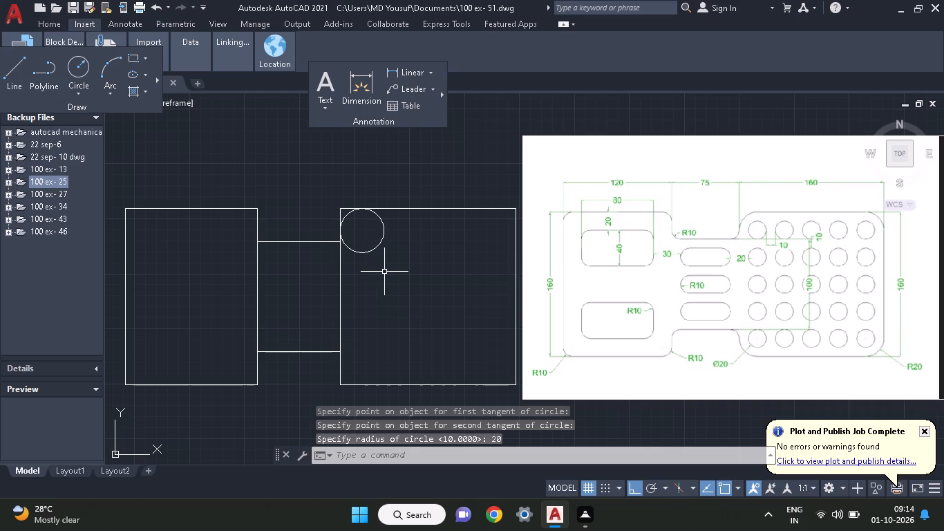
Draw a radius 20 circle tangent to the bottom and left edges in the right block's lower-left corner.
text(c)
key(space)
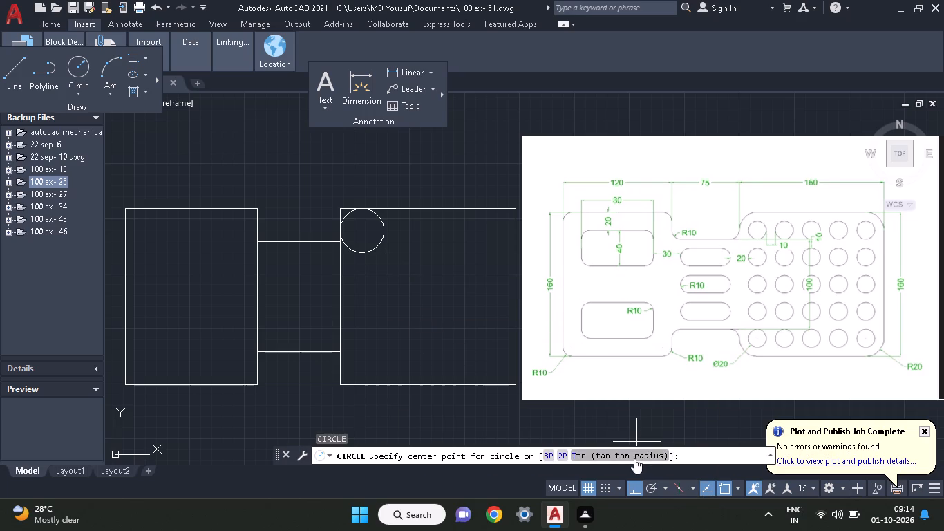
click(634, 458)
click(359, 389)
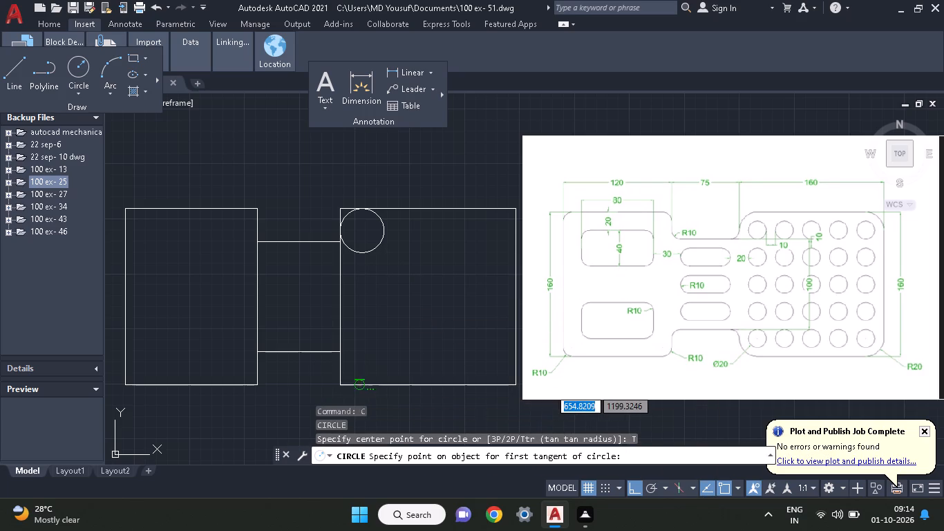
click(335, 370)
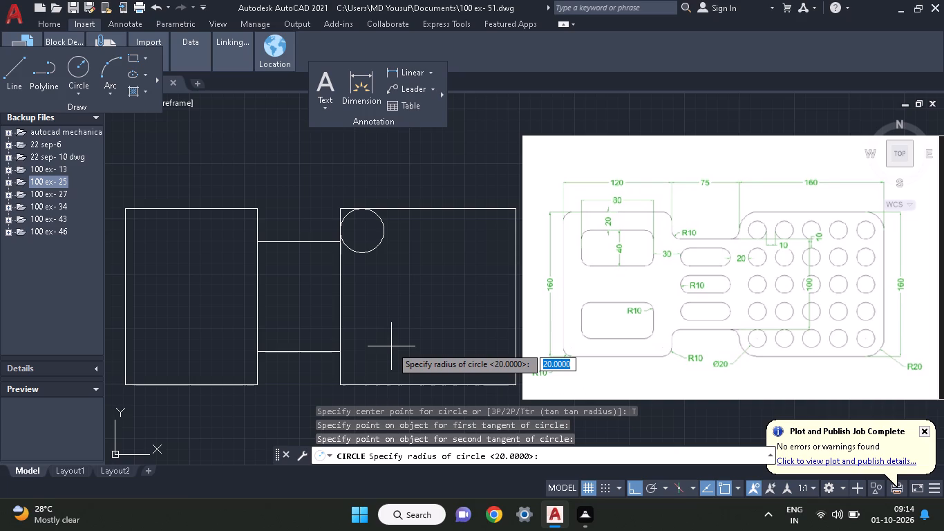
text(20)
key(Return)
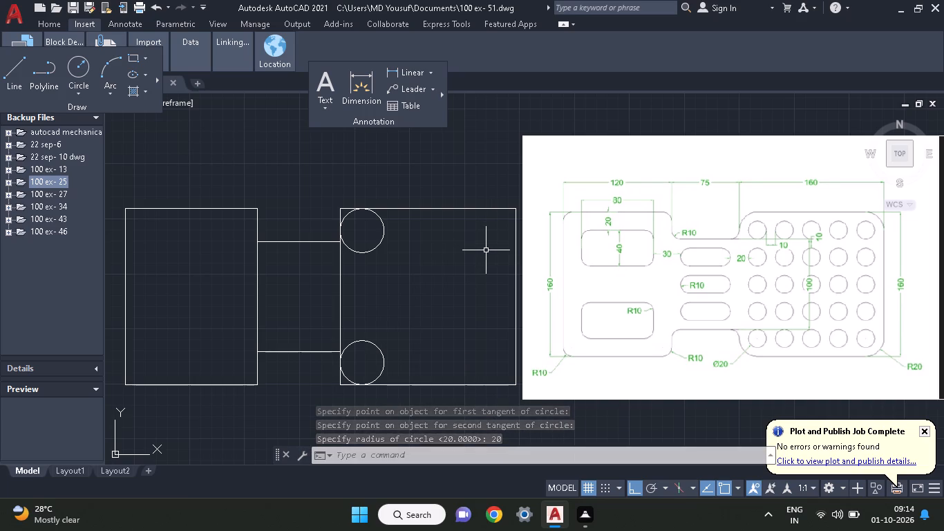
Draw a radius 20 circle tangent to the top and right edges in the right block's upper-right corner.
text(c)
key(space)
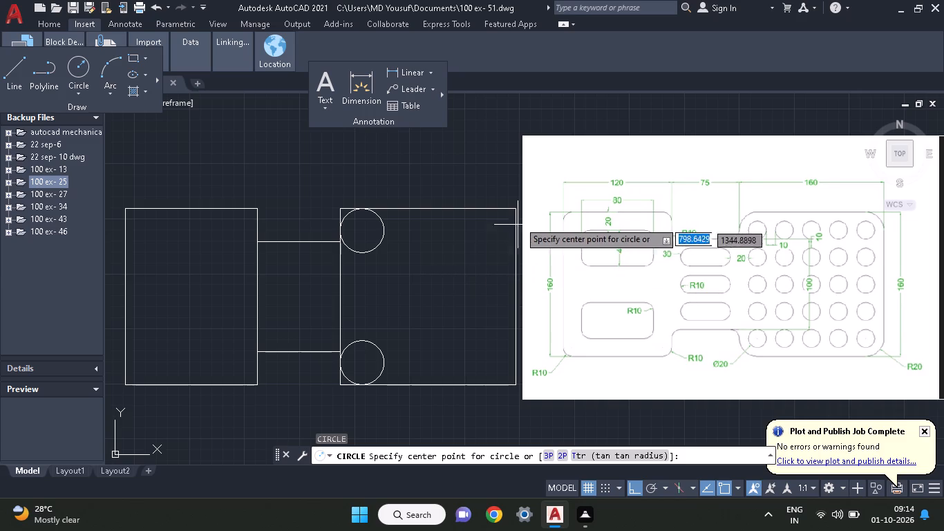
click(633, 452)
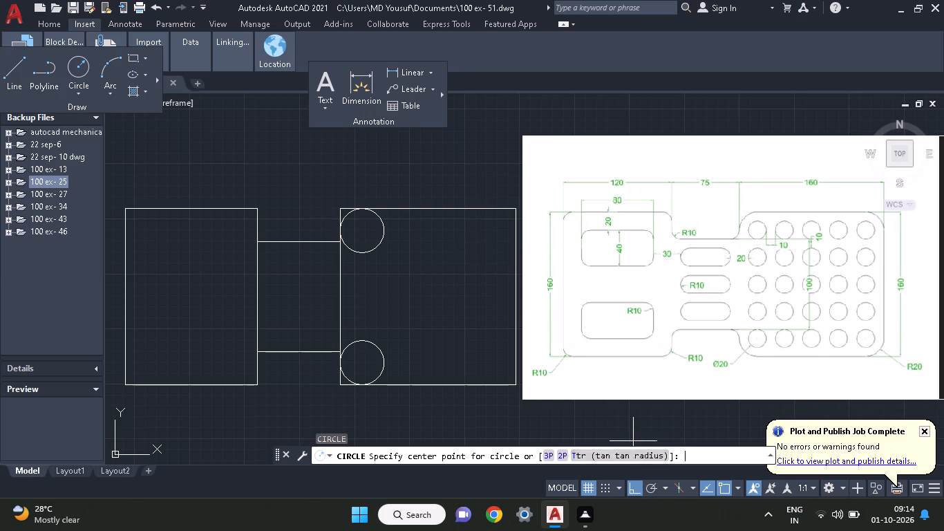
click(500, 210)
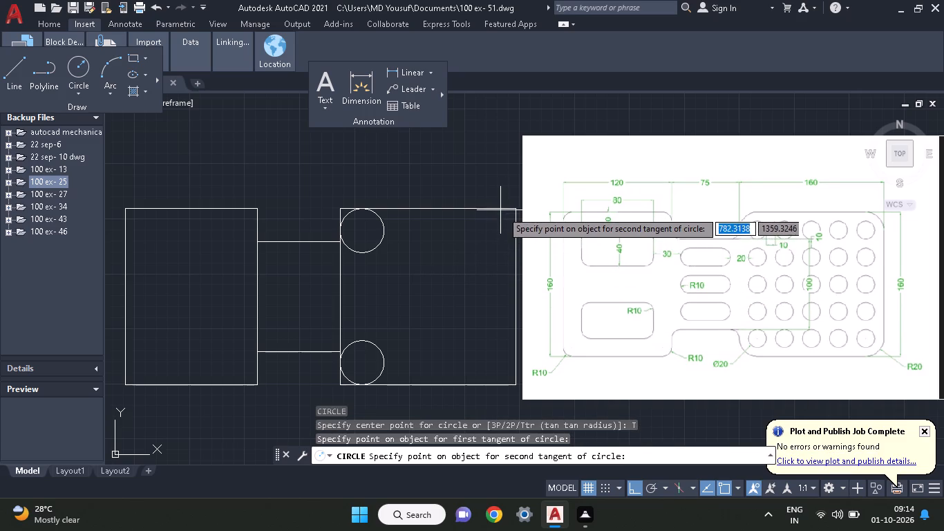
click(516, 229)
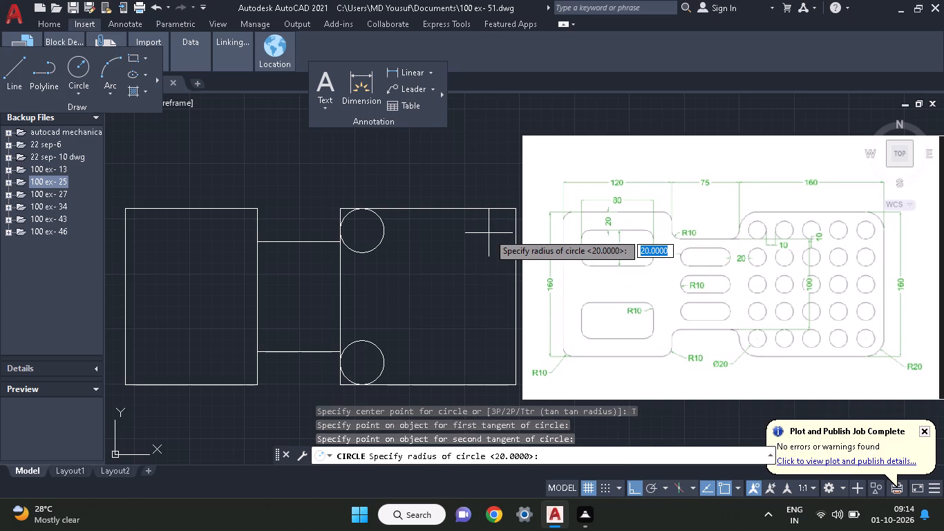
text(20)
key(Return)
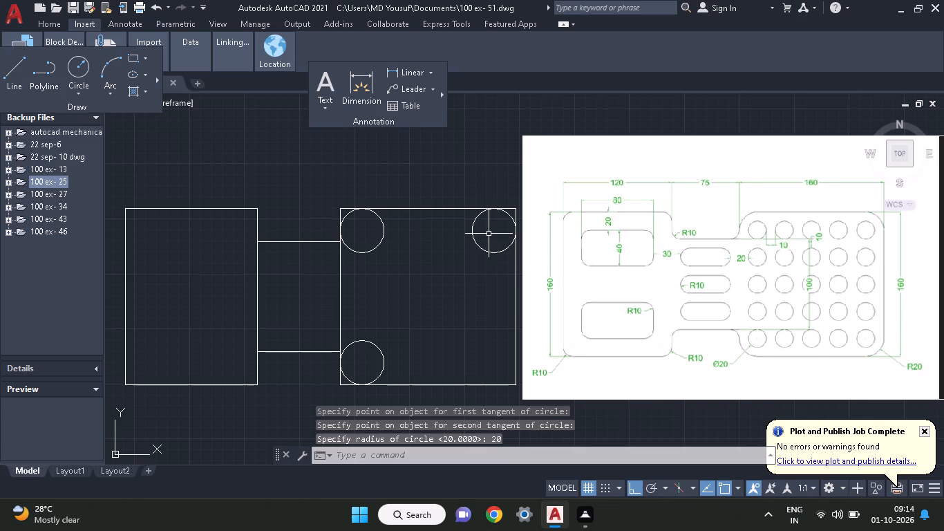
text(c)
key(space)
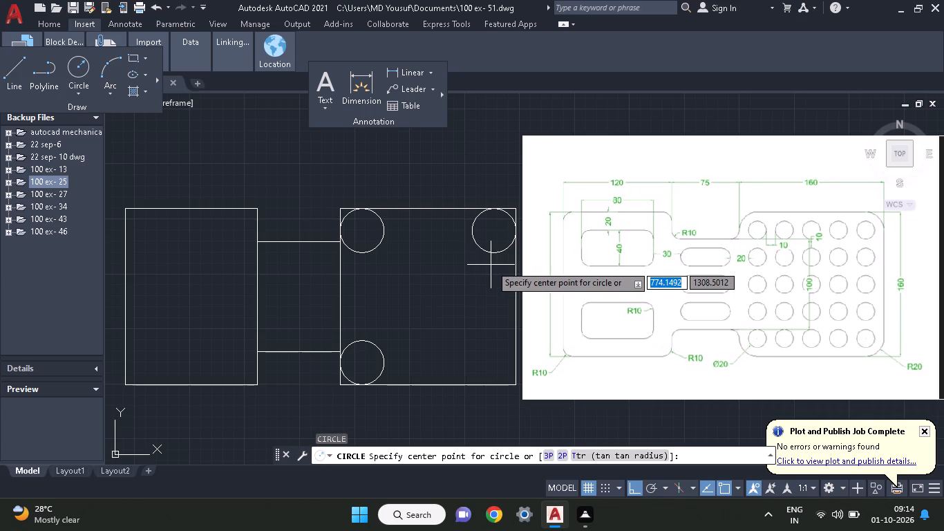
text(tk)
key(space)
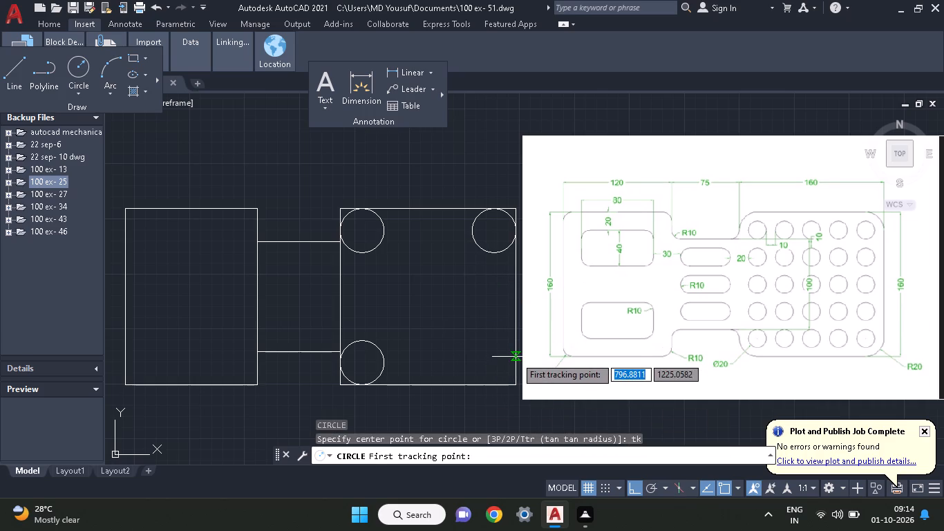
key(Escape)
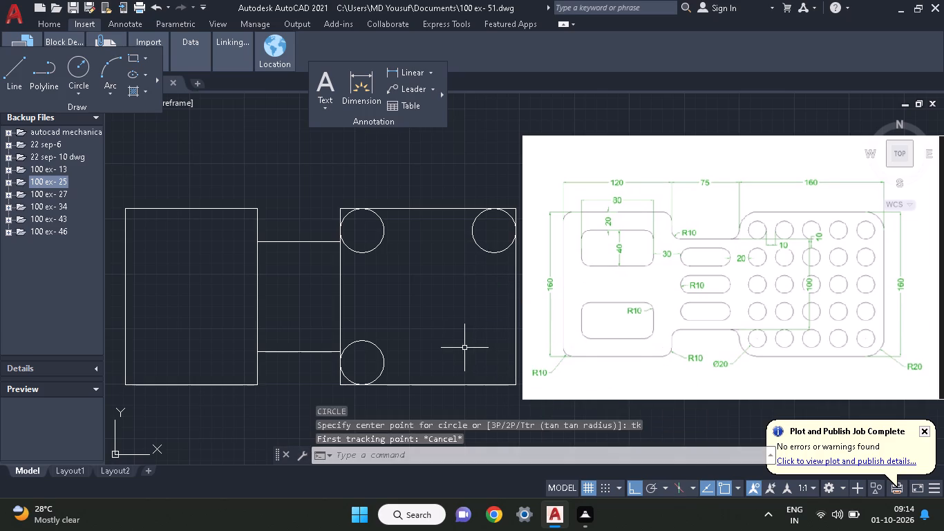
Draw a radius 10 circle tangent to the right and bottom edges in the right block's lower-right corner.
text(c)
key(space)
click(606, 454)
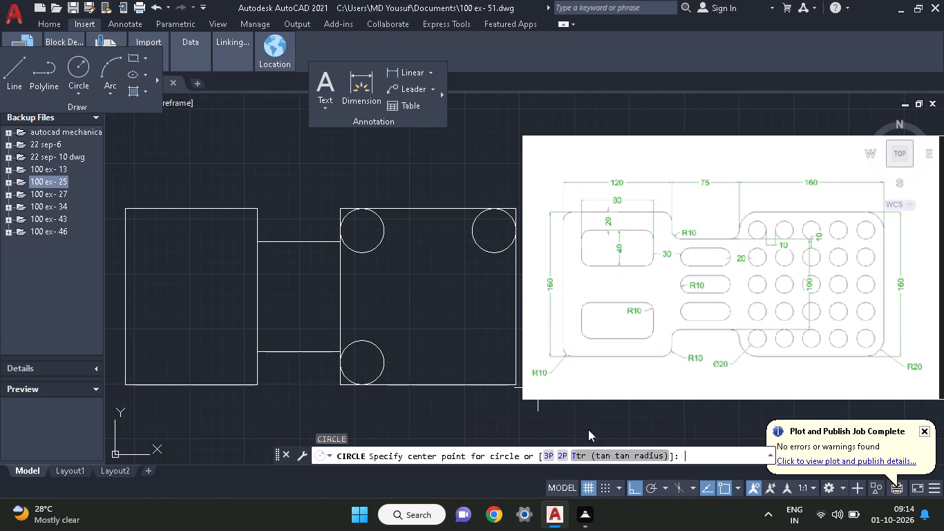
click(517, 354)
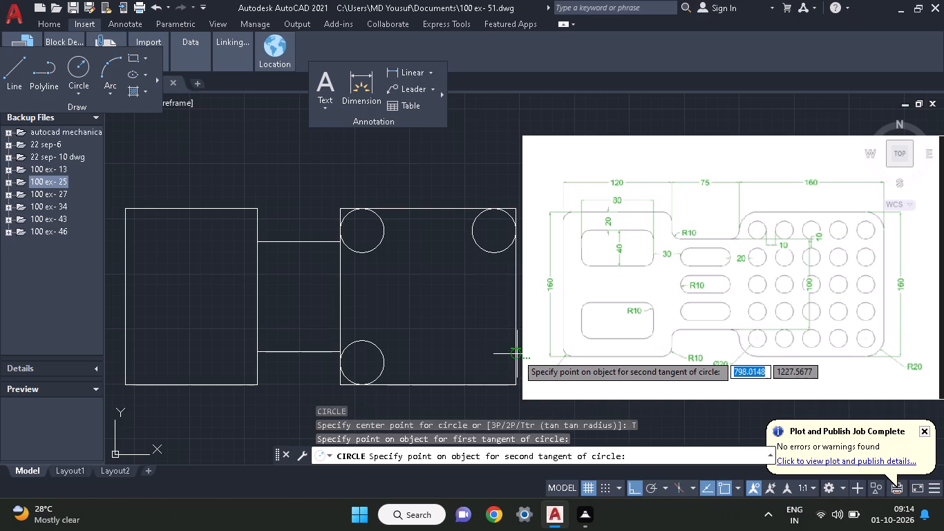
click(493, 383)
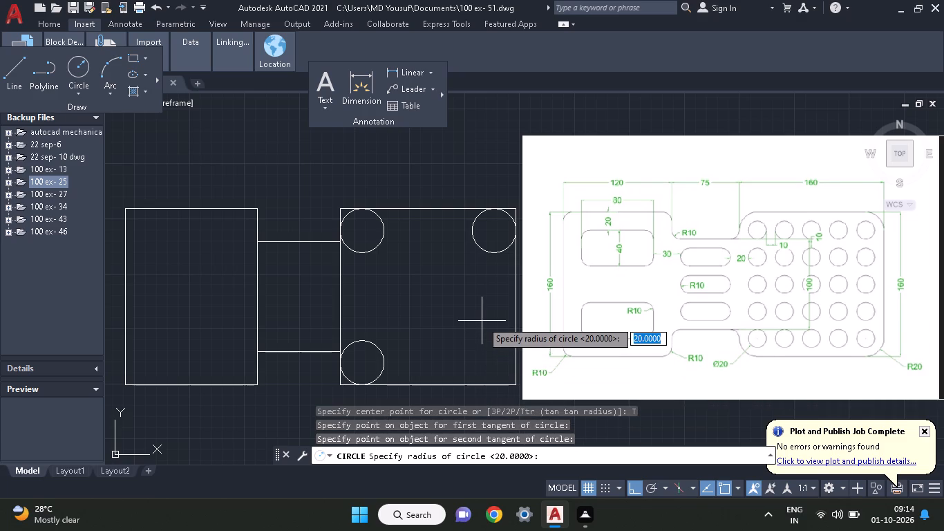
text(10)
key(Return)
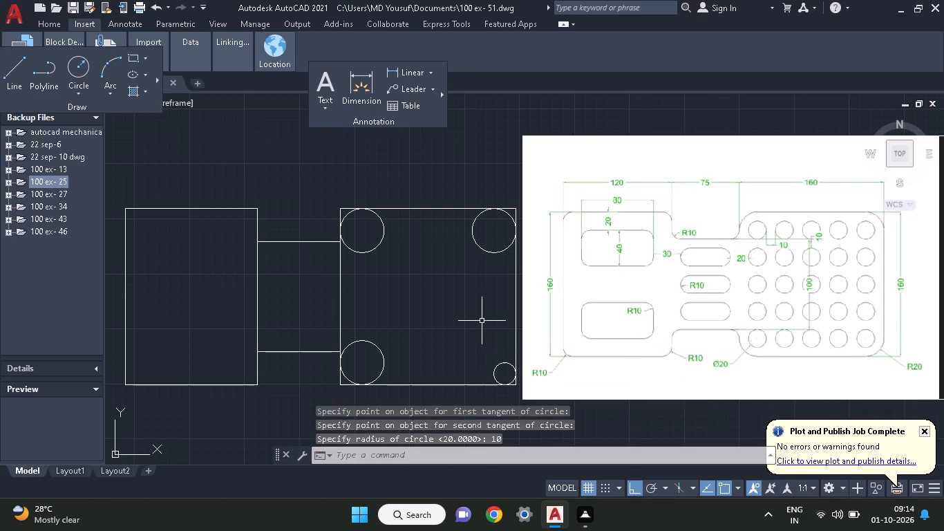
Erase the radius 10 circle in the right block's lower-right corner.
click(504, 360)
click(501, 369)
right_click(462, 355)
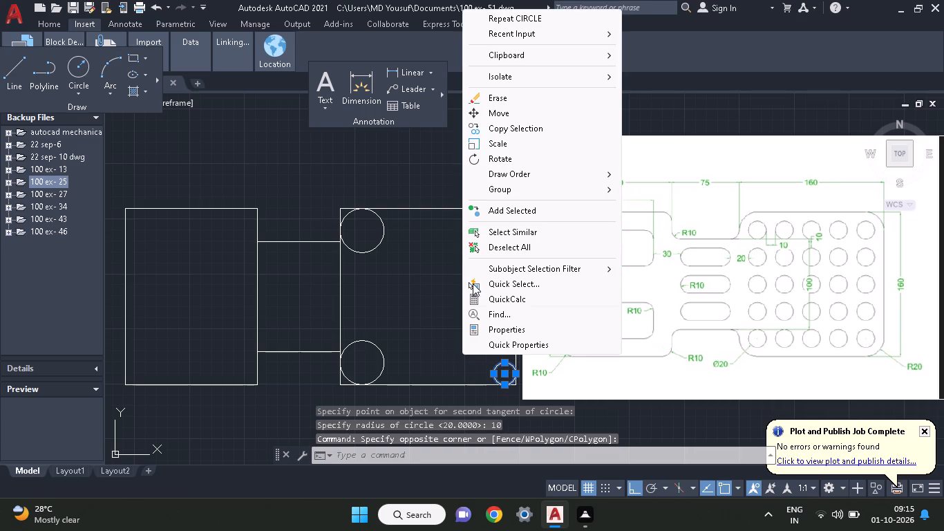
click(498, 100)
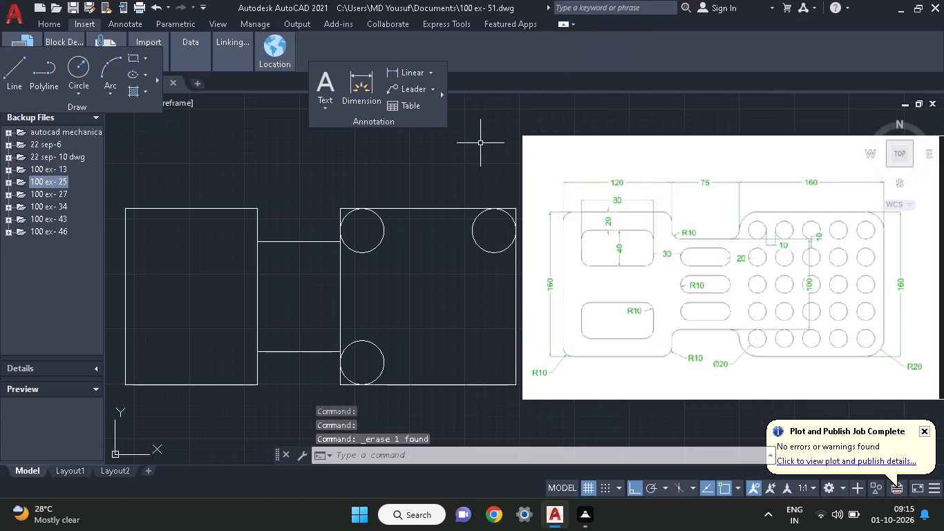
Draw a radius 20 circle tangent to the bottom and right edges in the right block's lower-right corner.
text(c)
key(space)
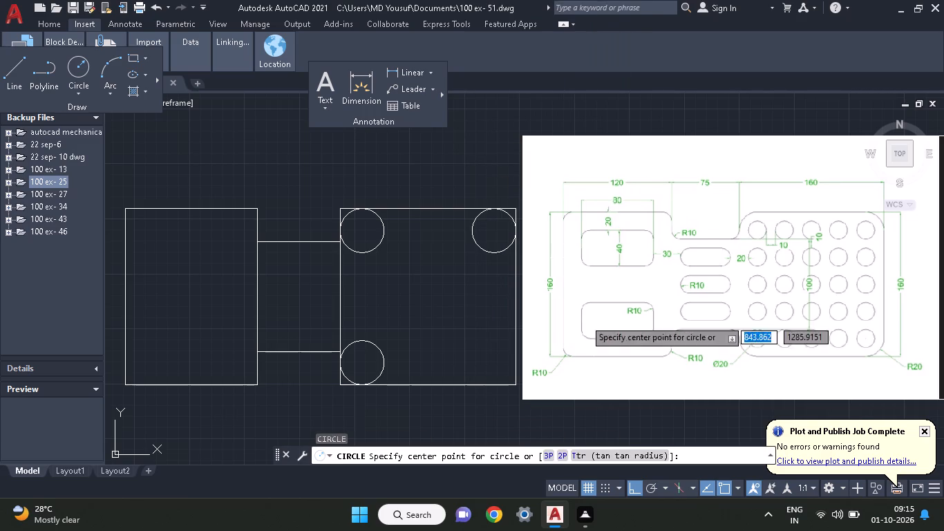
click(640, 460)
click(487, 383)
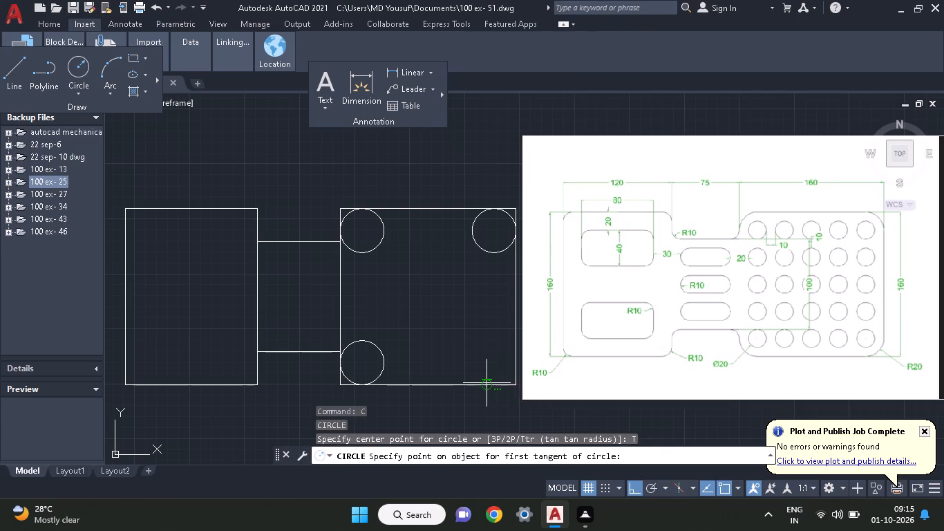
click(513, 348)
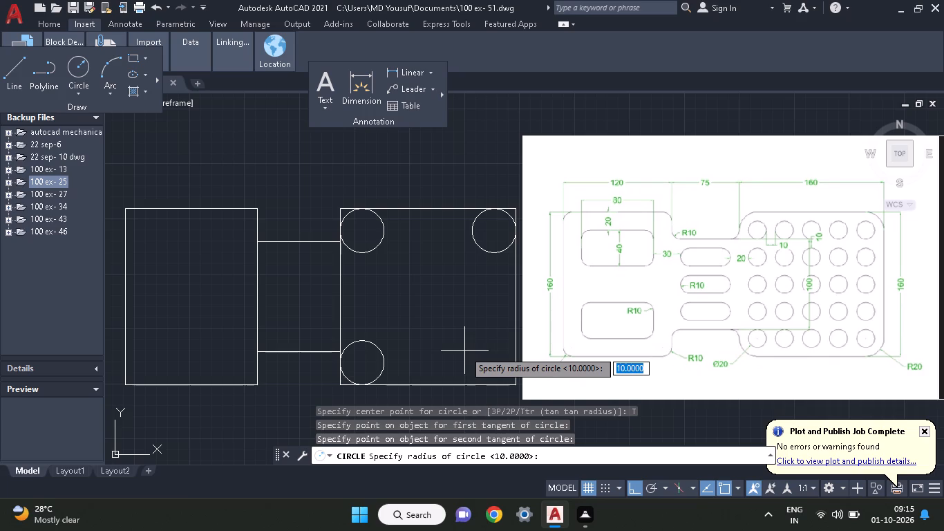
text(20)
key(Return)
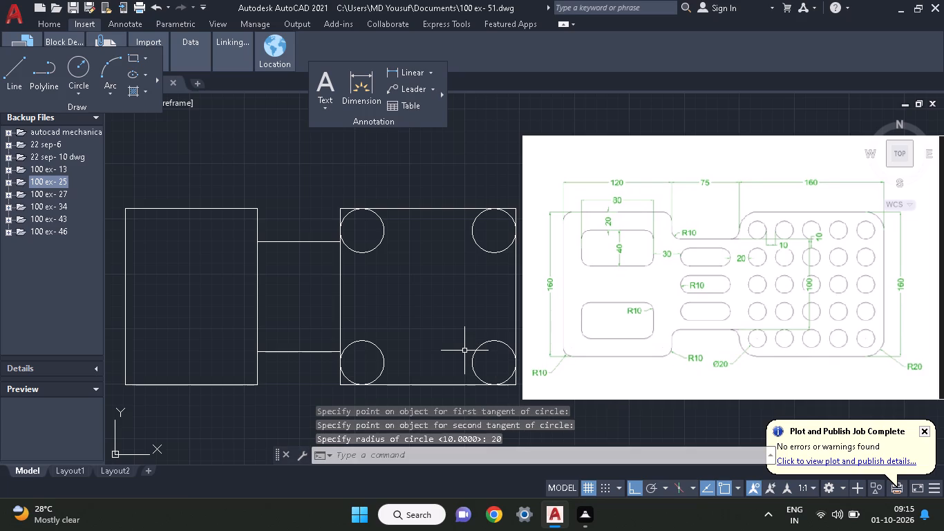
Trim the square corner ends and the inner circle arcs at all four corners of the right block, leaving rounded R20 corners.
text(tr)
key(Return)
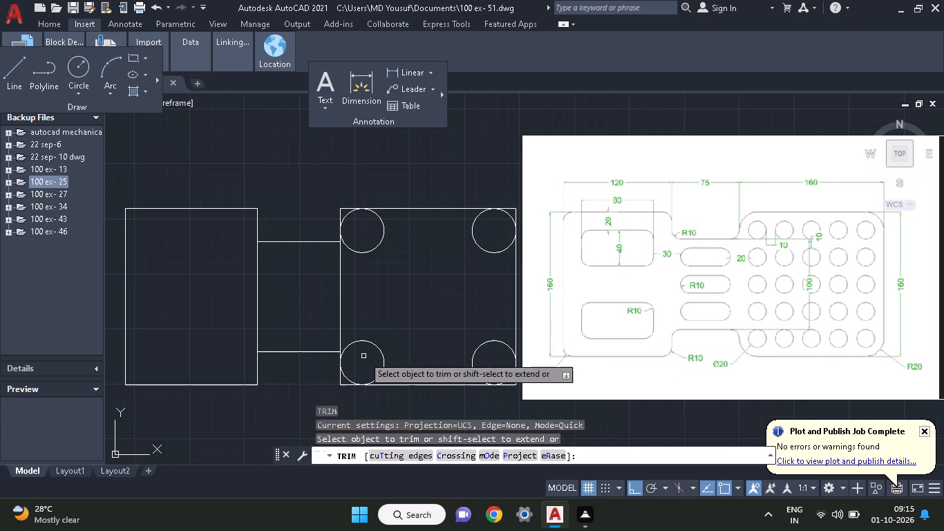
click(341, 381)
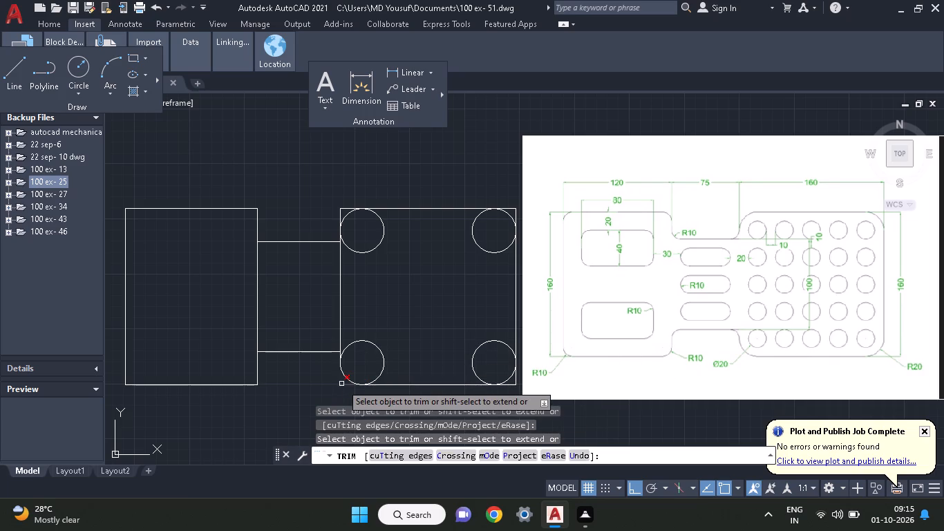
click(341, 384)
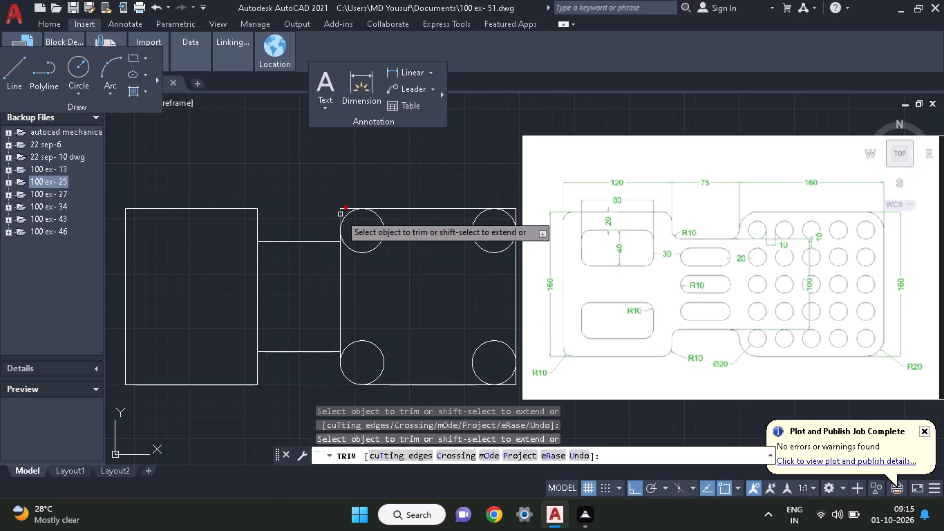
click(340, 214)
click(342, 209)
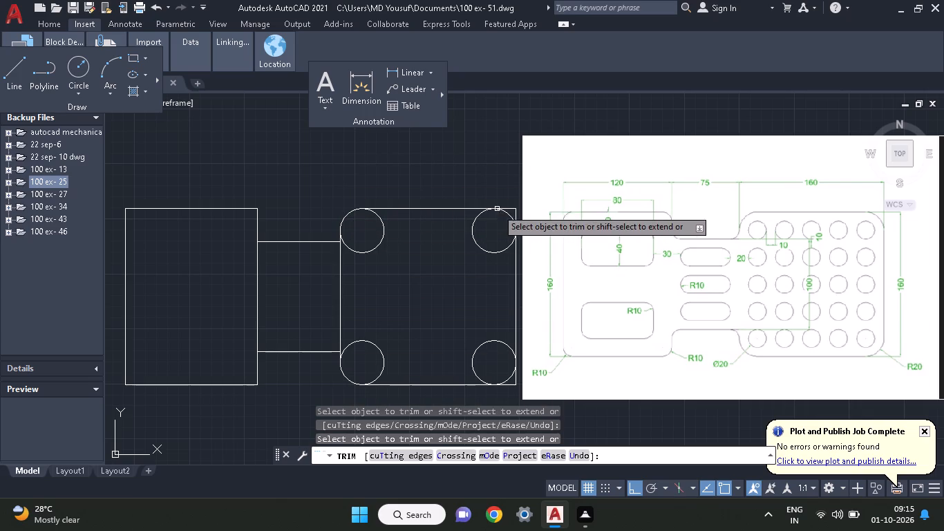
click(511, 209)
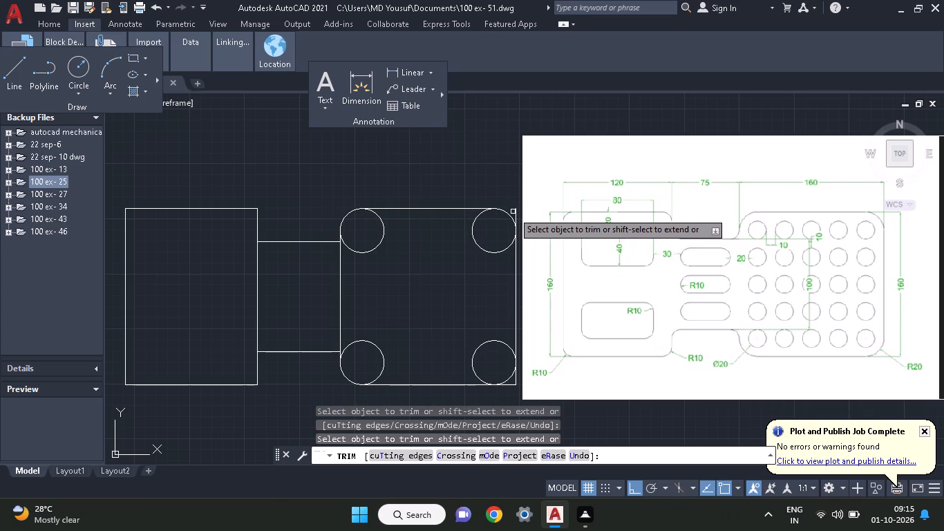
click(517, 218)
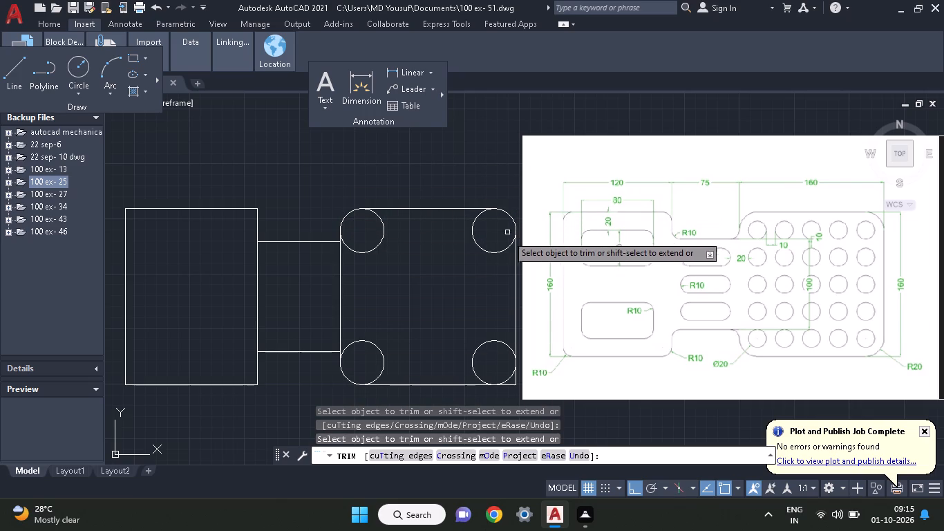
click(497, 248)
click(474, 257)
drag(369, 239, 405, 245)
drag(375, 352, 395, 331)
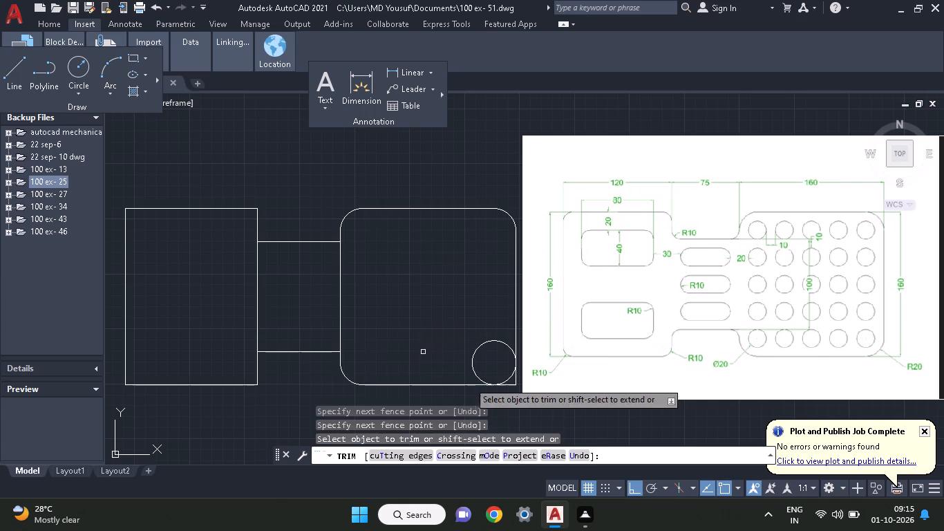
click(513, 386)
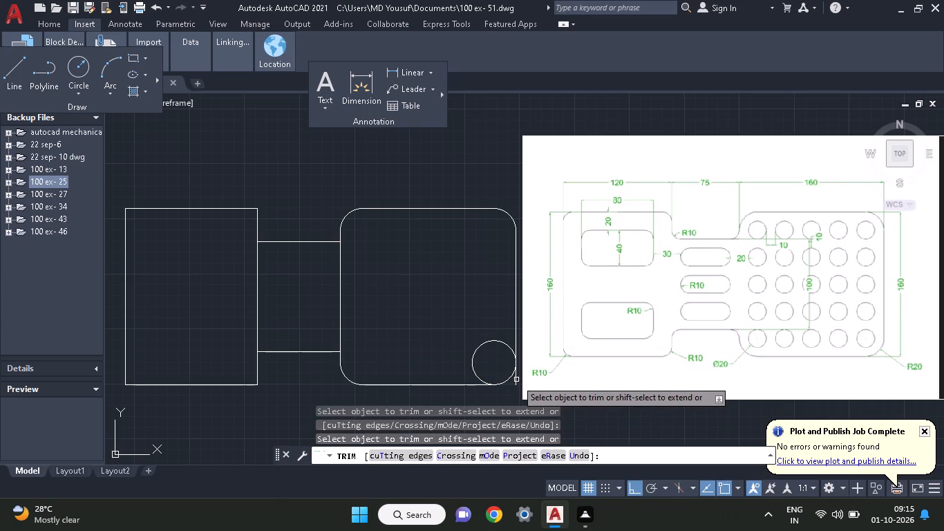
click(516, 380)
drag(487, 363, 455, 318)
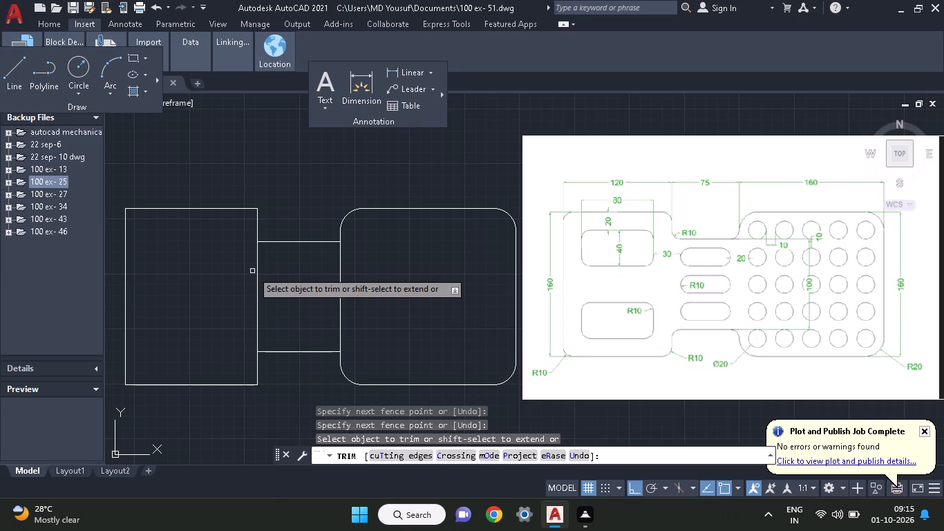
right_click(157, 149)
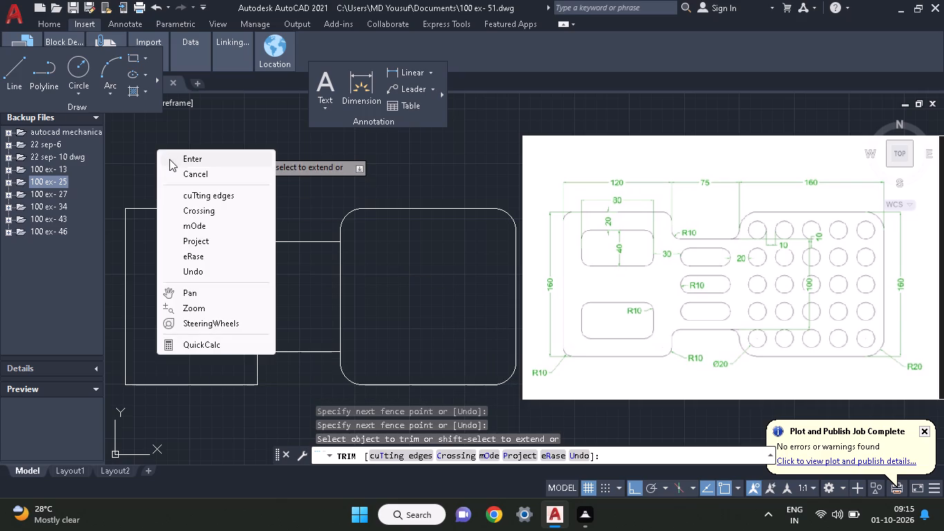
click(169, 159)
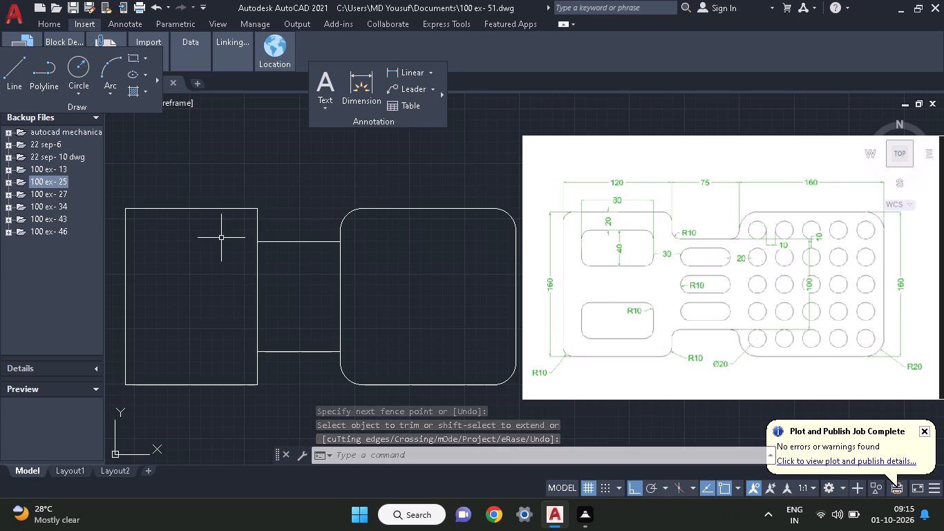
Draw a radius 10 circle tangent to the bottom and left edges in the left block's lower-left corner.
middle_drag(229, 287, 263, 265)
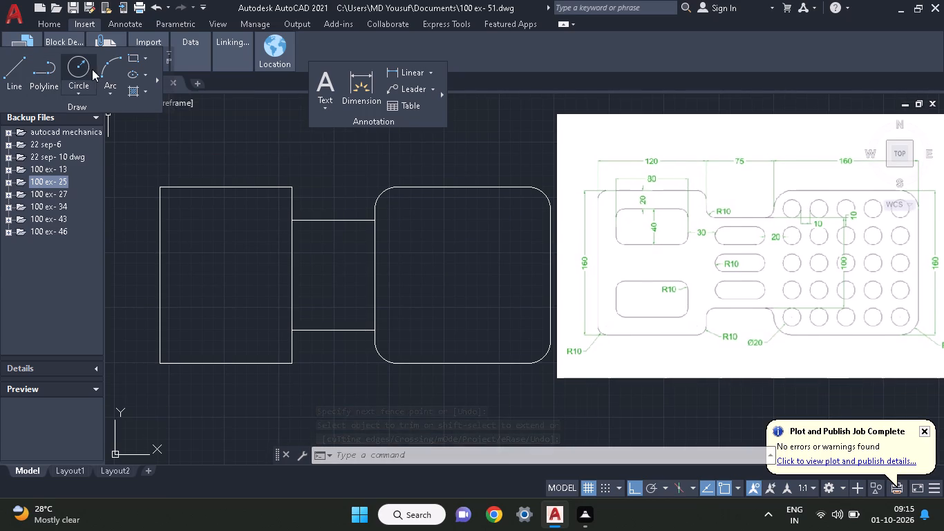
click(81, 72)
click(630, 456)
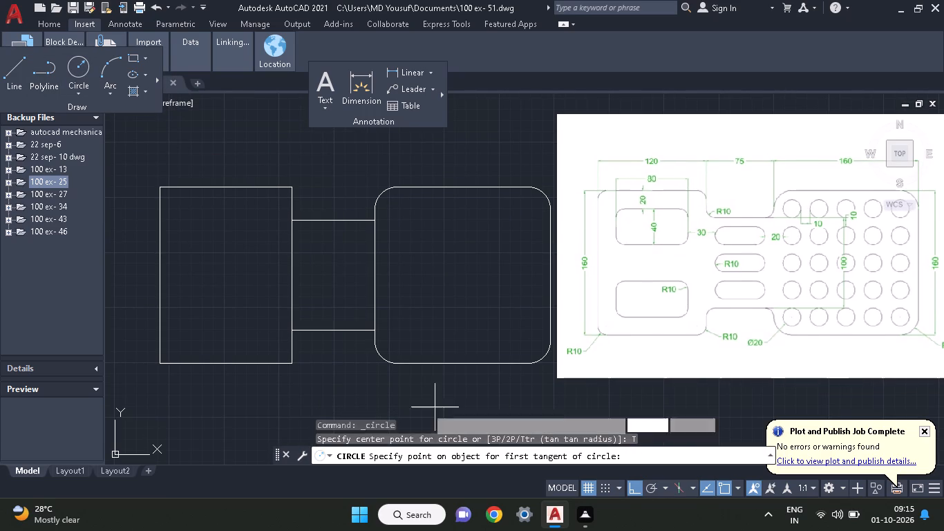
click(179, 369)
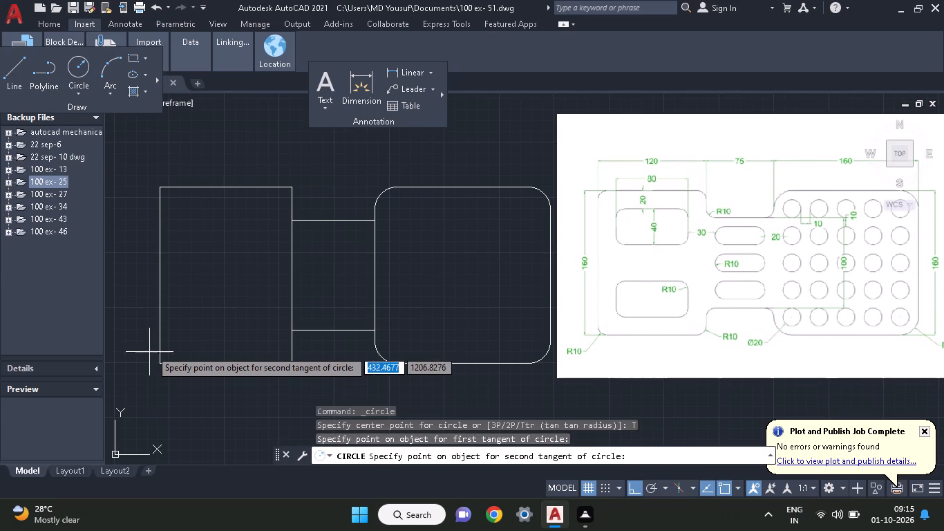
click(162, 342)
text(10)
key(Return)
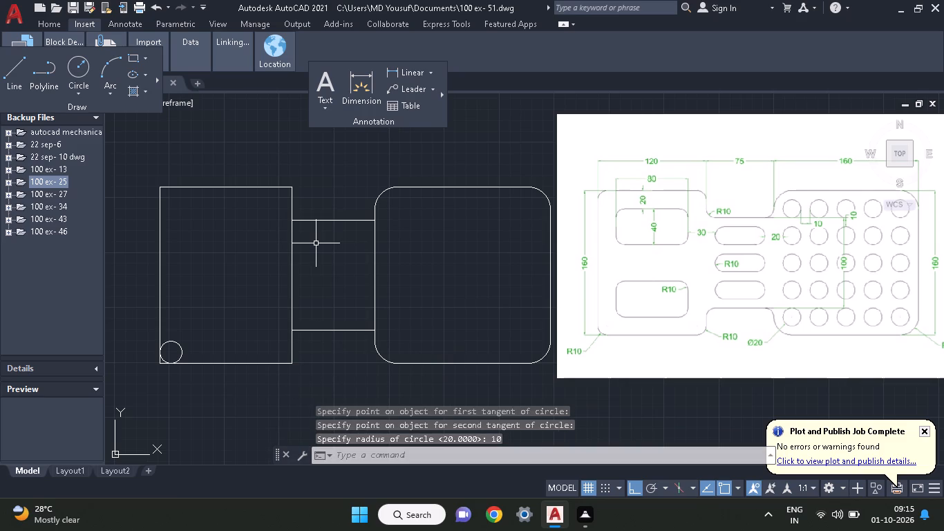
Draw a radius 10 circle tangent to the left and top edges in the left block's upper-left corner.
text(c)
key(space)
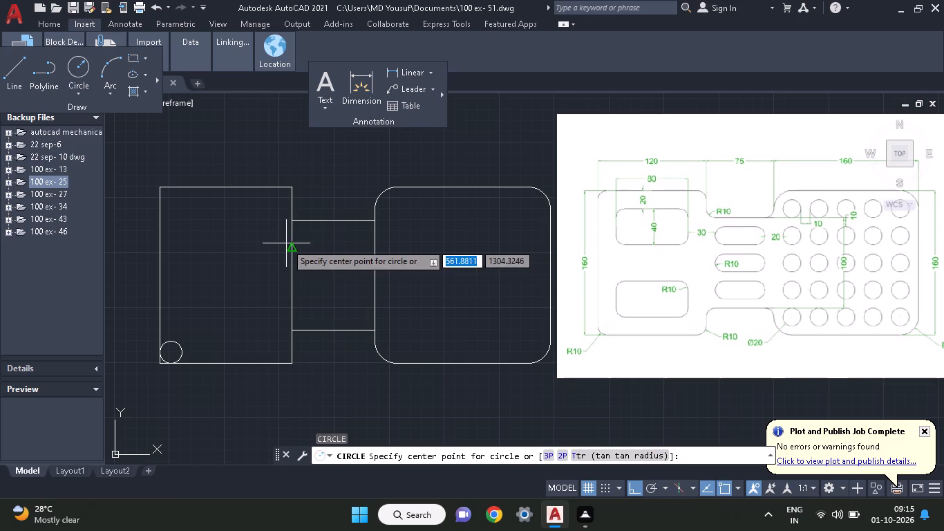
click(630, 451)
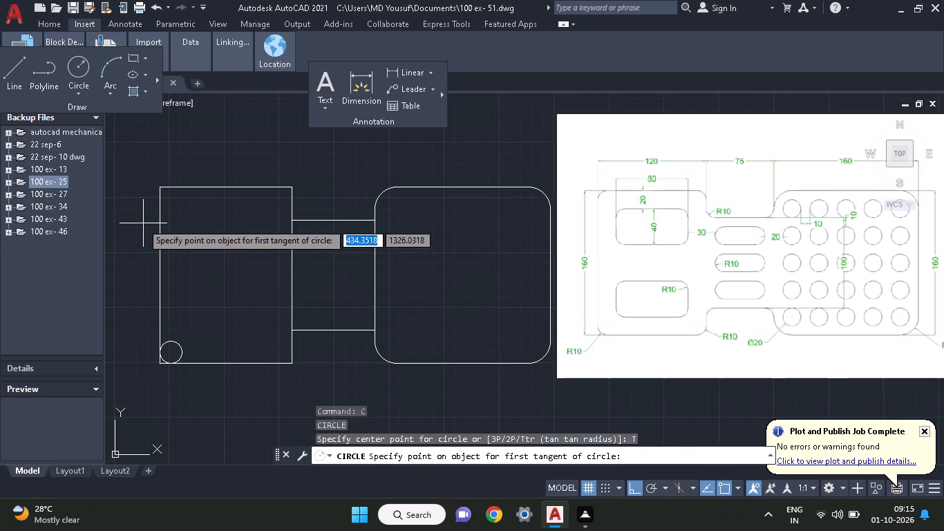
click(157, 203)
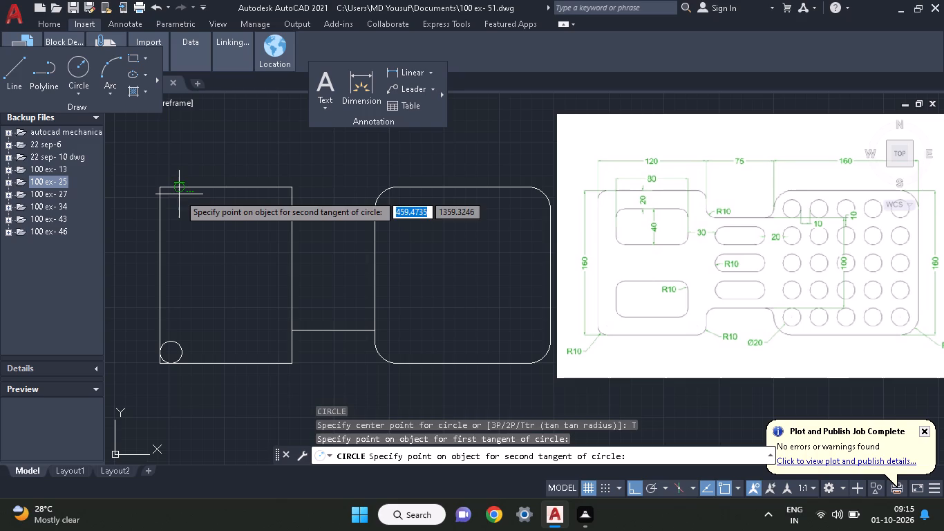
click(179, 194)
text(10)
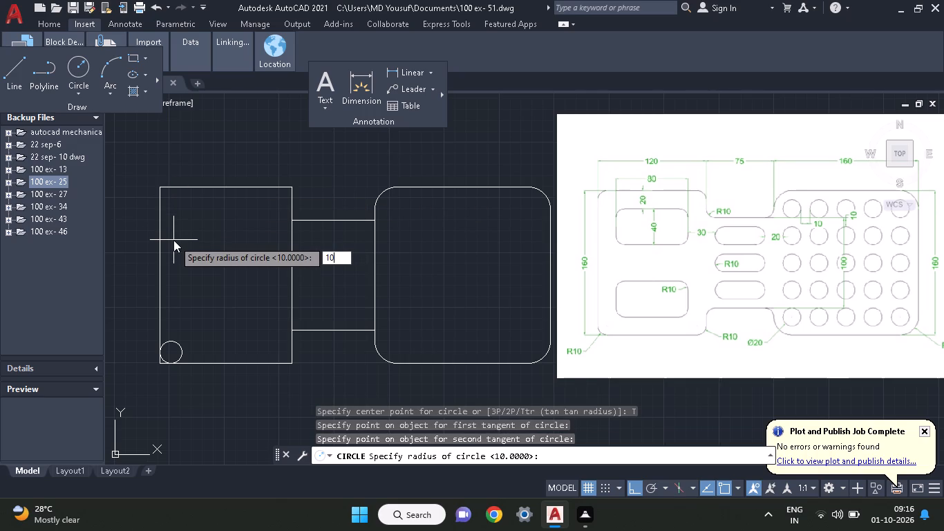
key(Return)
Draw a radius 10 circle tangent to the right and top edges in the left block's upper-right corner.
text(c)
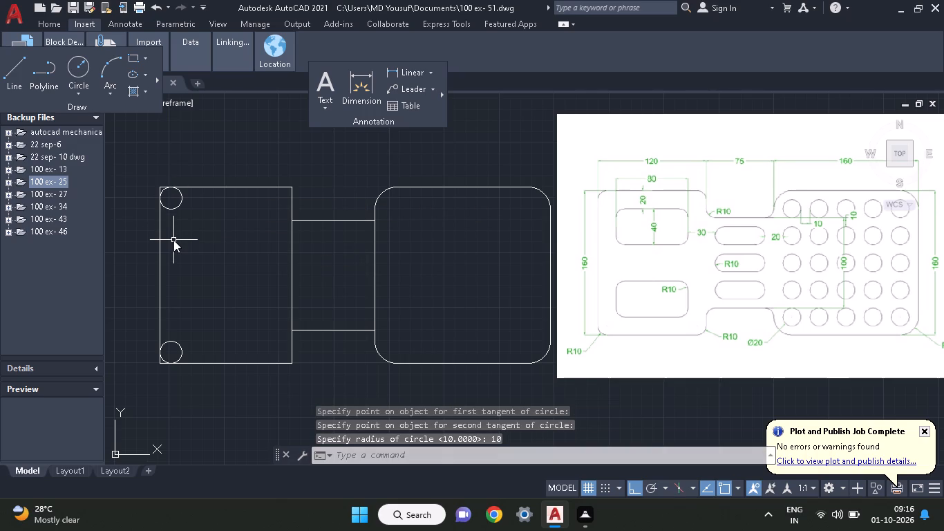
key(space)
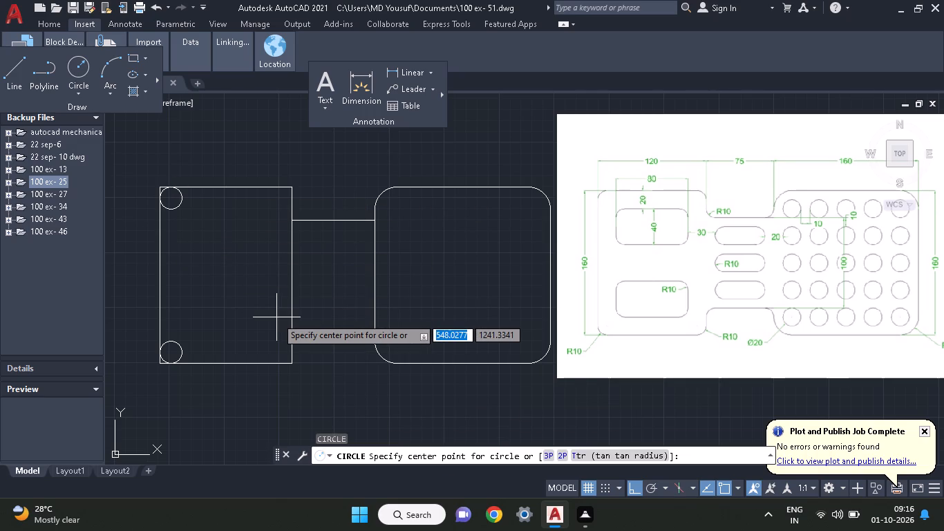
click(616, 456)
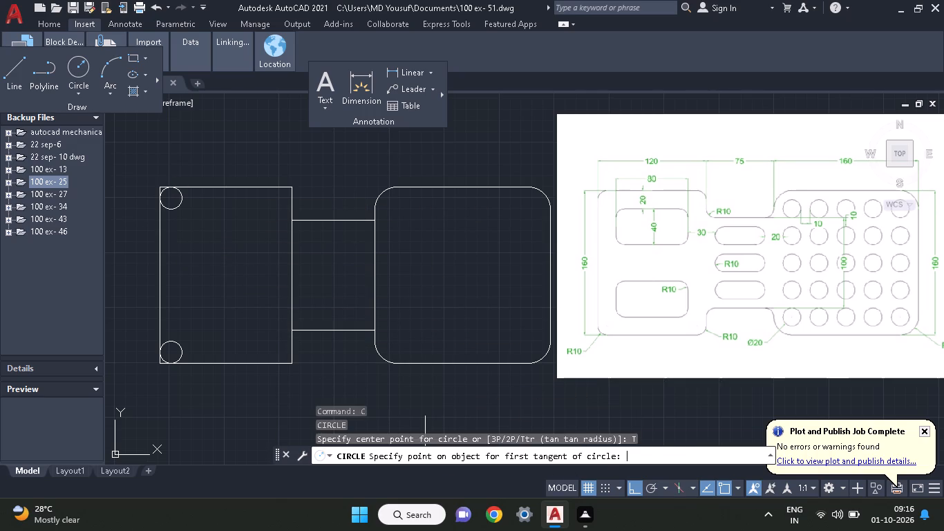
click(293, 204)
click(272, 187)
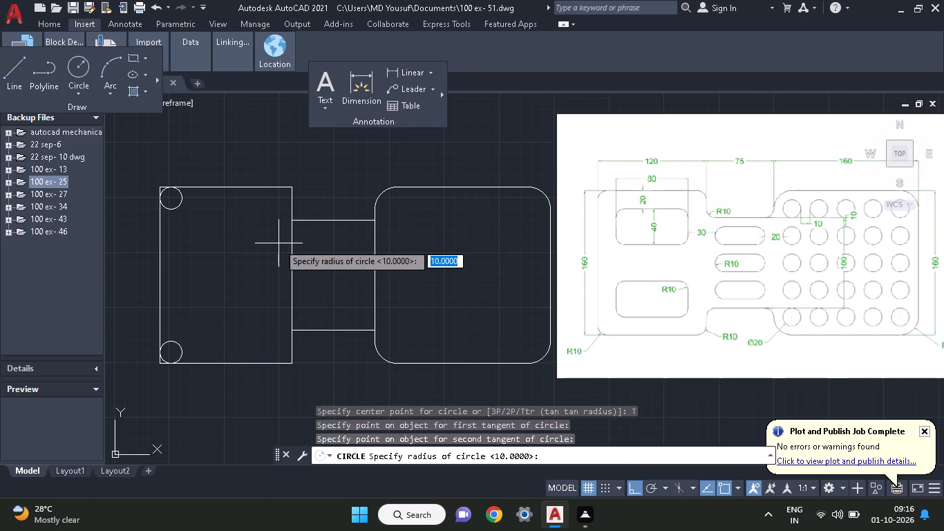
text(10)
key(Return)
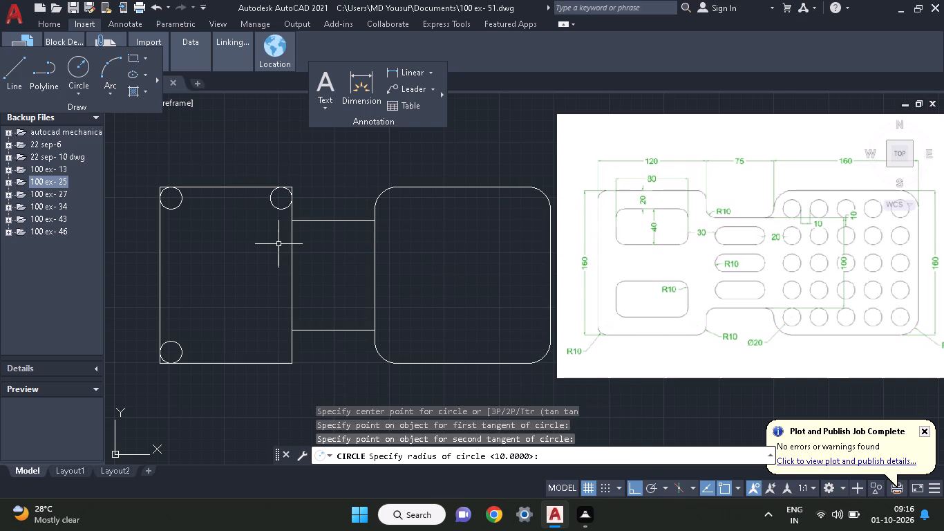
Draw a radius 10 circle tangent to the bottom and right edges in the left block's lower-right corner.
text(c)
key(space)
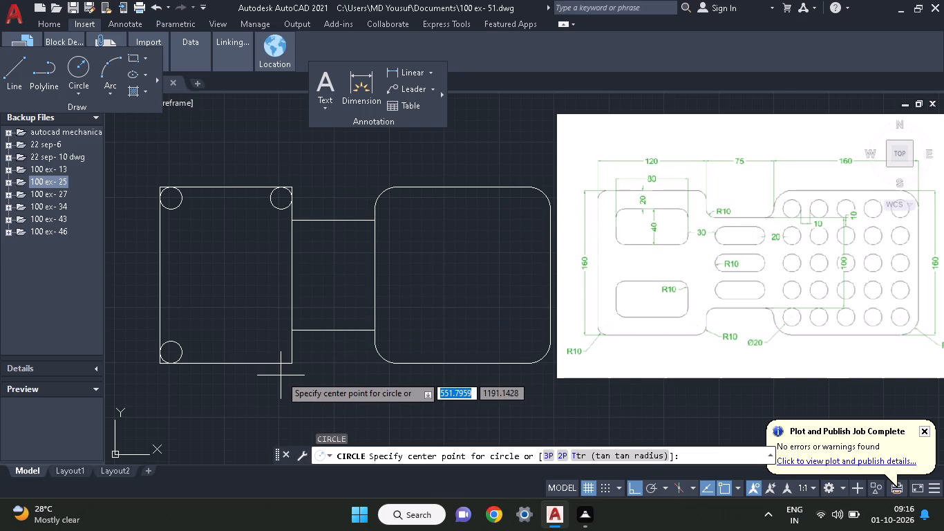
click(610, 460)
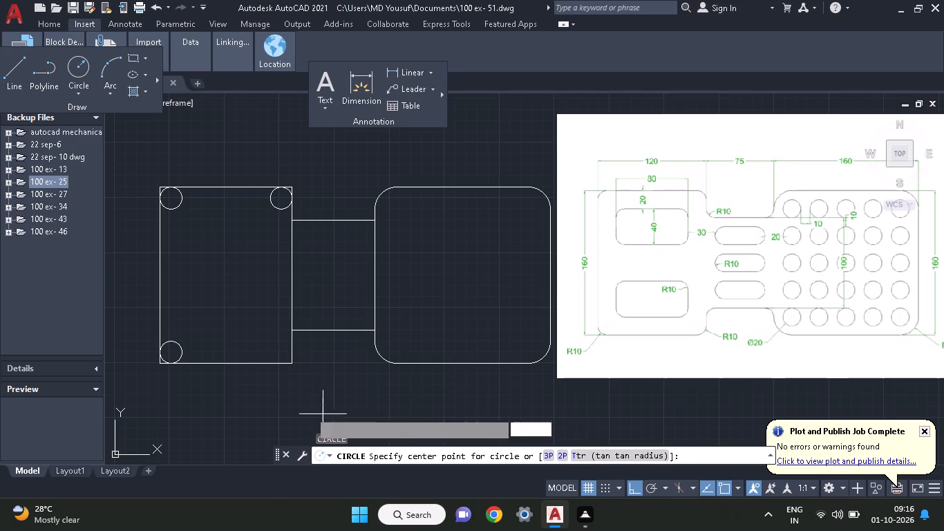
click(276, 361)
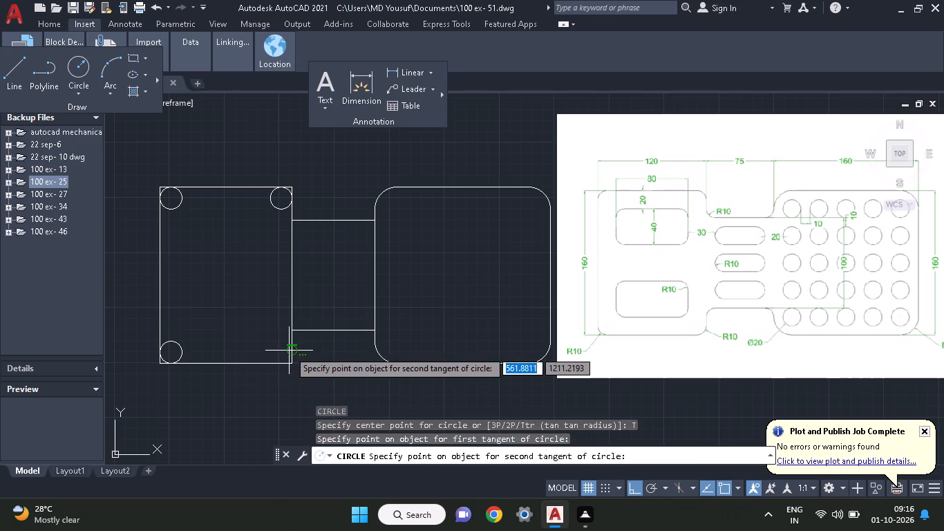
click(289, 351)
text(10)
key(Return)
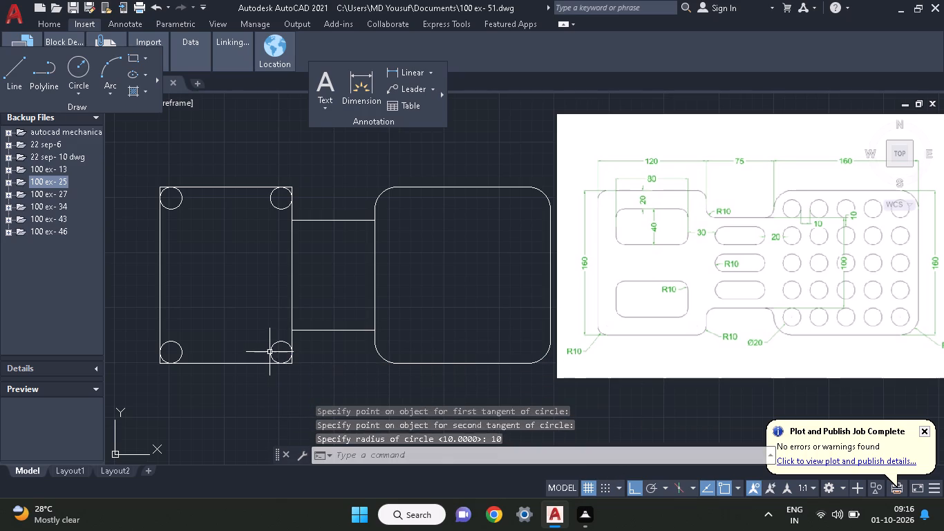
Trim the left block's lower-left and upper-left corner edges and the inner circle portions, leaving R10 rounded corners.
text(tr)
click(277, 316)
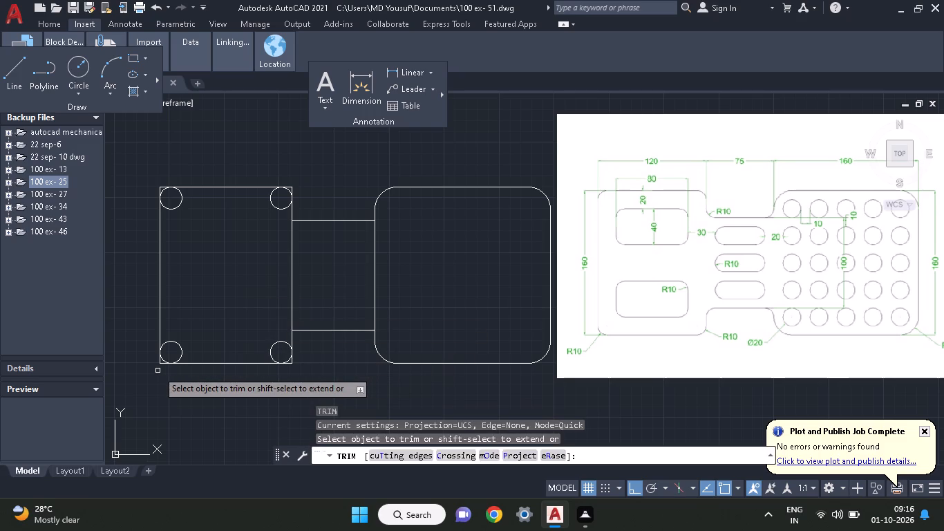
click(162, 364)
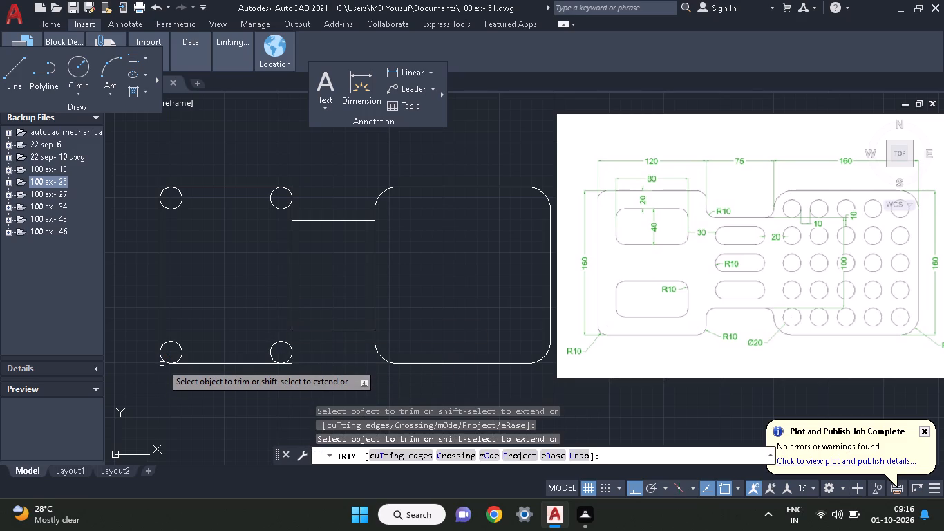
click(160, 364)
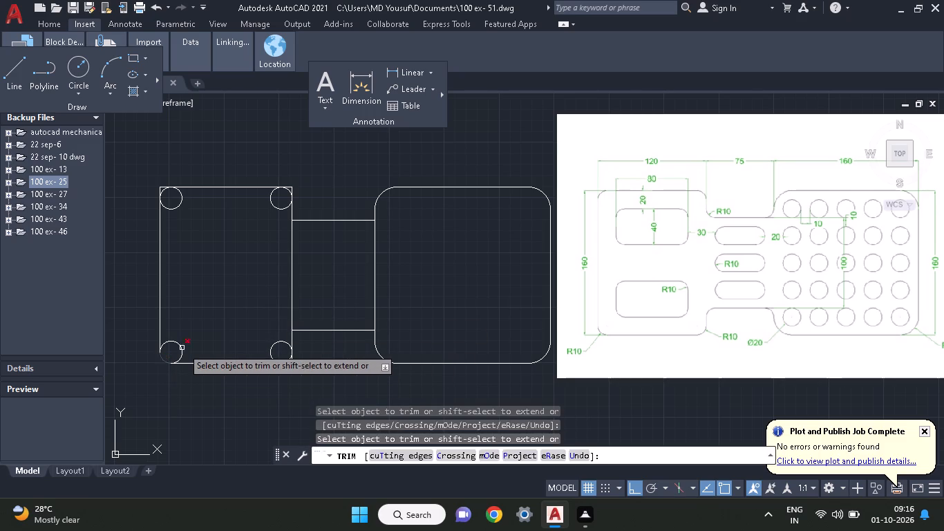
click(176, 348)
click(178, 344)
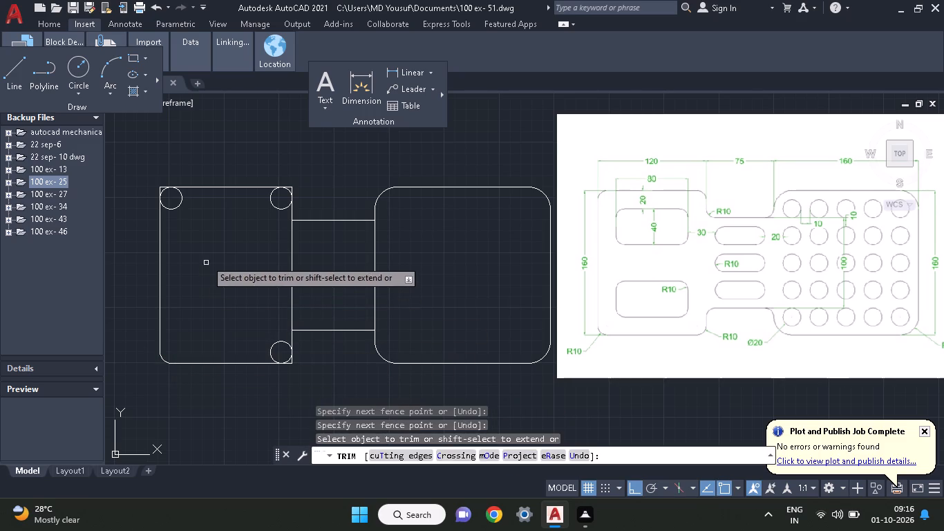
click(158, 190)
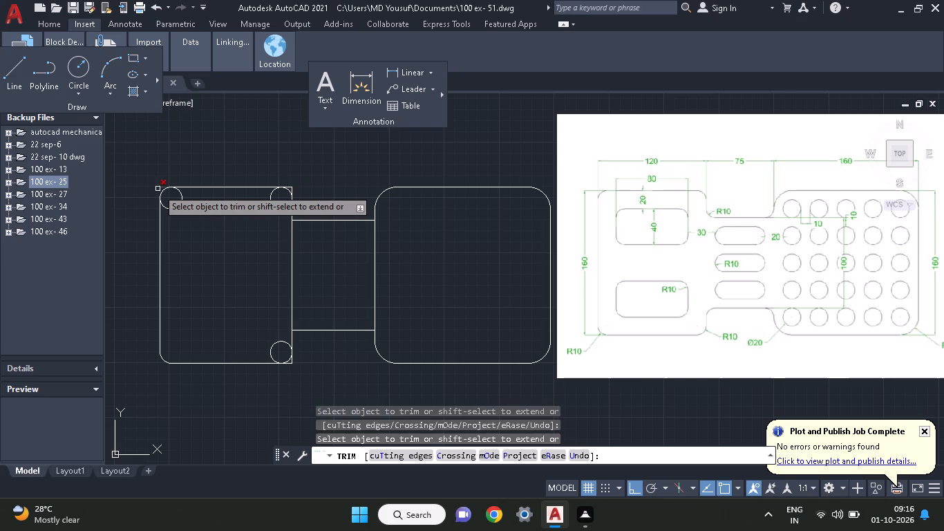
click(158, 189)
click(178, 209)
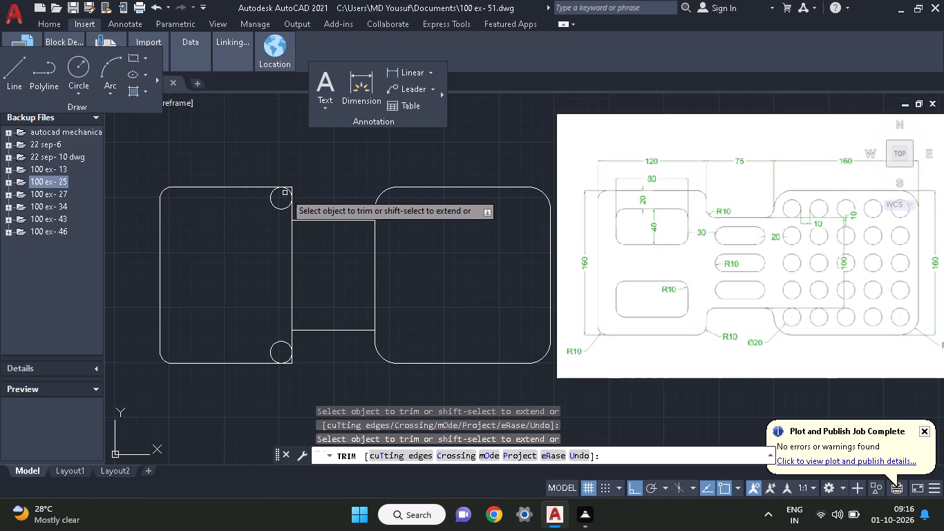
Trim the left block's upper-right and lower-right corner edges and the inner circle portions, leaving R10 rounded corners.
click(287, 186)
click(293, 186)
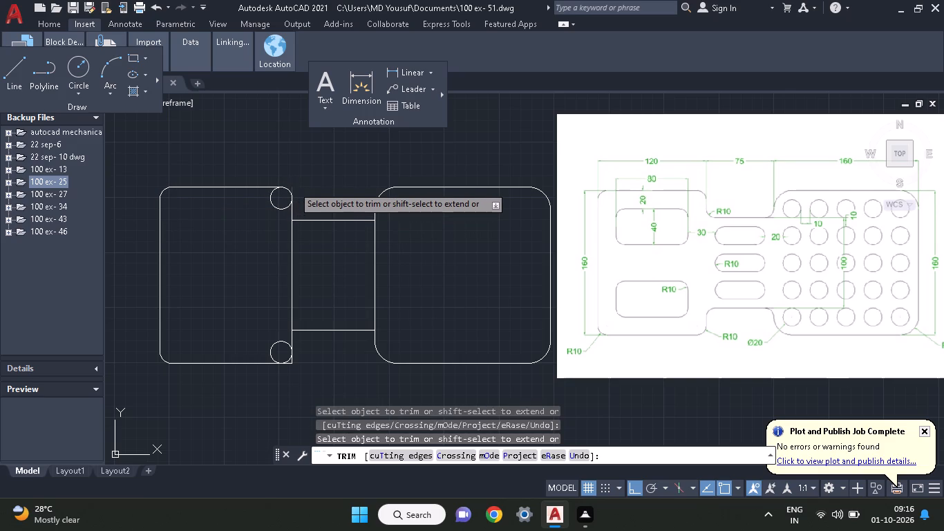
click(282, 212)
click(279, 199)
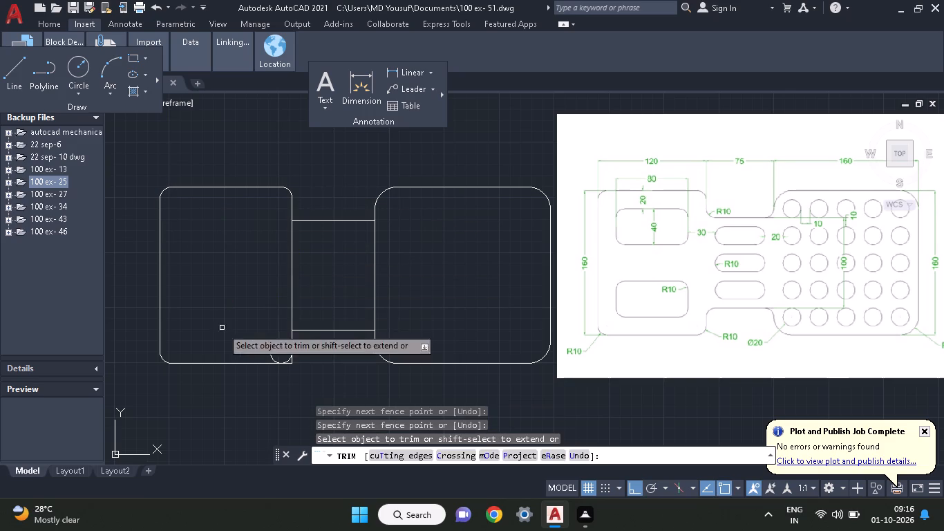
click(290, 364)
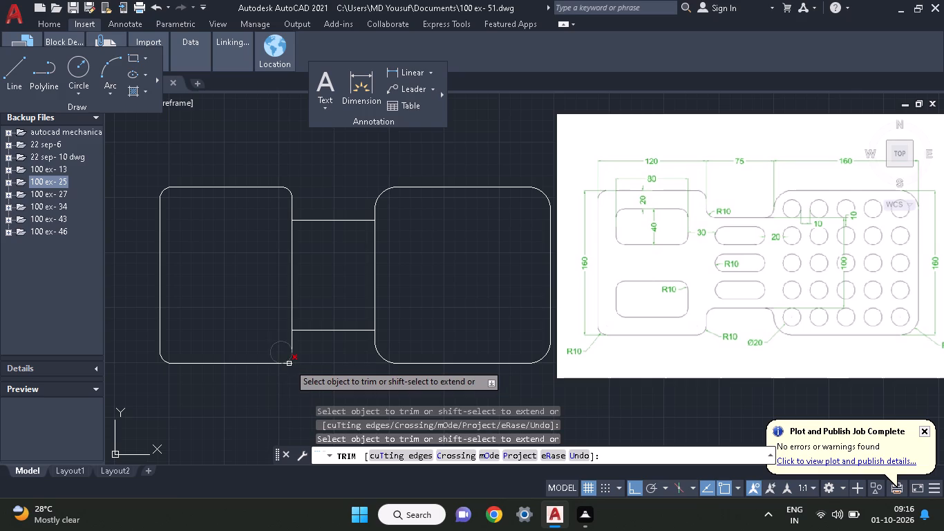
click(289, 364)
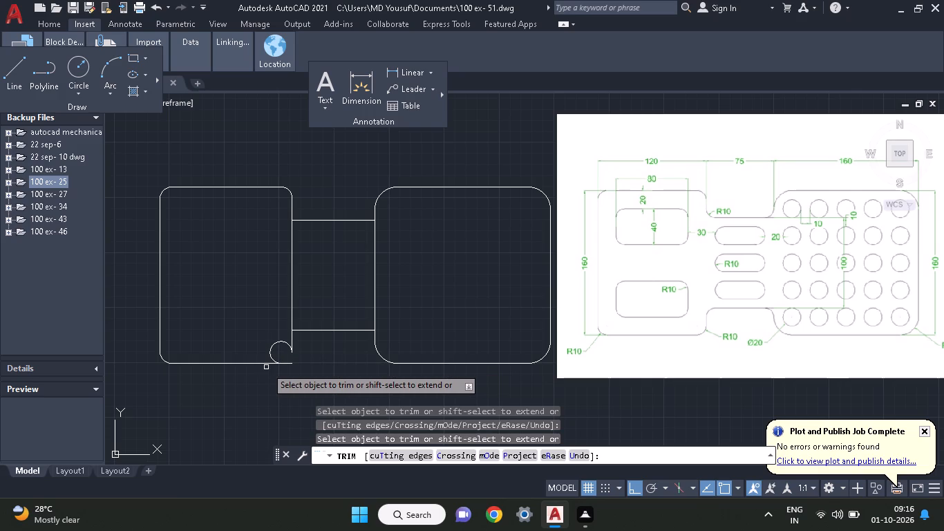
key(ctrl+z)
click(292, 364)
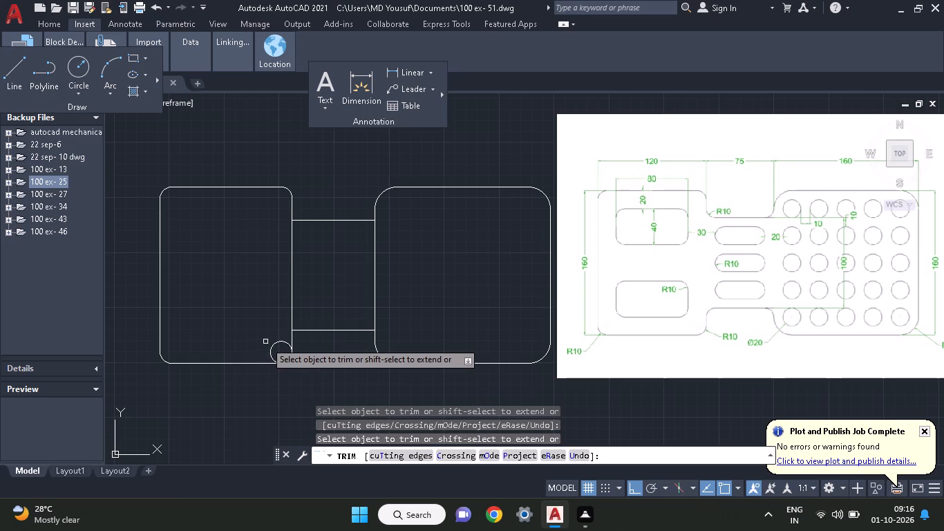
drag(266, 342, 283, 348)
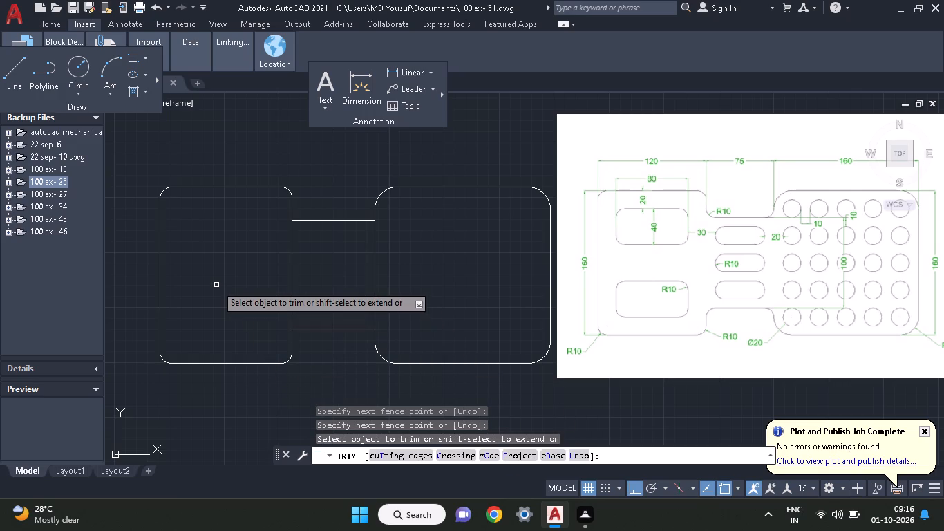
Trim away the two vertical block edges between the neck lines so both blocks and the neck share one outline.
drag(264, 287, 318, 292)
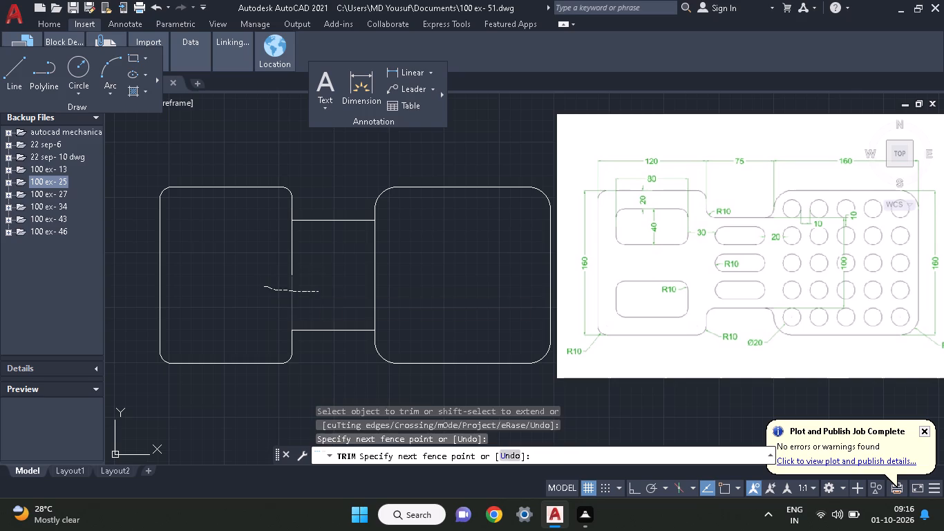
drag(295, 250, 227, 252)
drag(325, 262, 440, 261)
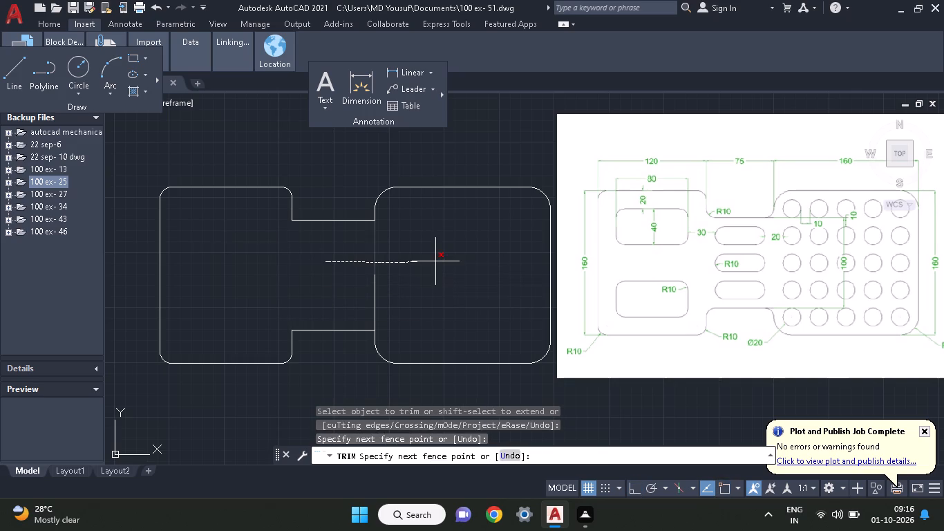
drag(440, 261, 442, 261)
drag(362, 279, 451, 285)
right_click(394, 257)
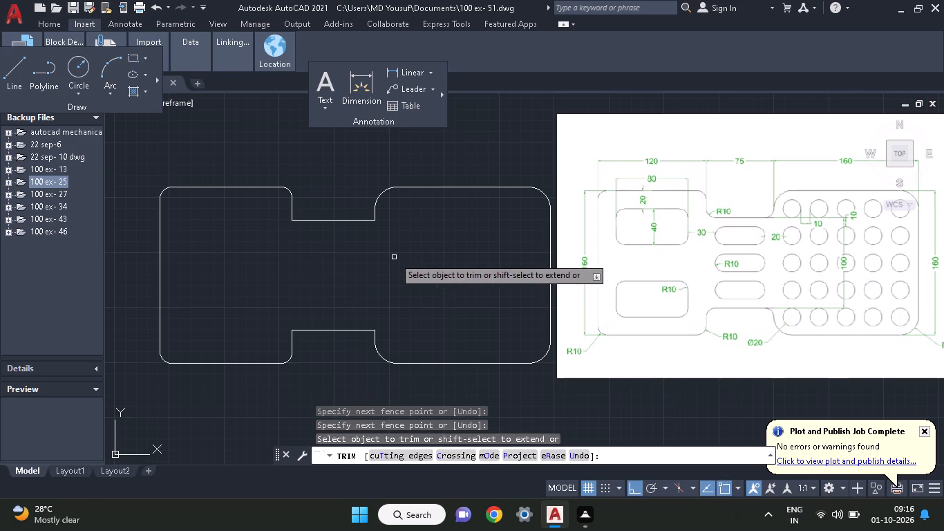
click(408, 265)
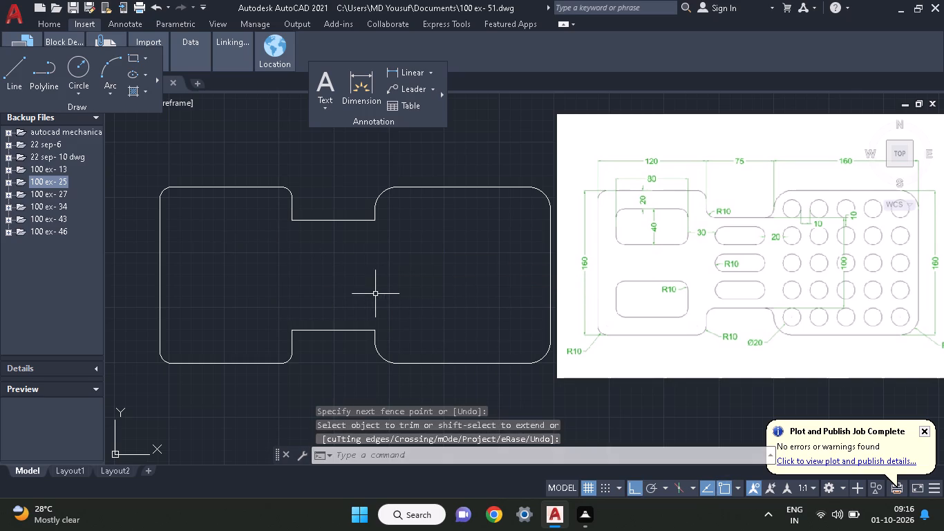
Draw a radius 10 circle tangent to the left block's right edge and the neck's bottom edge, inside the lower notch.
ctrl+scroll(362, 366, up, 2)
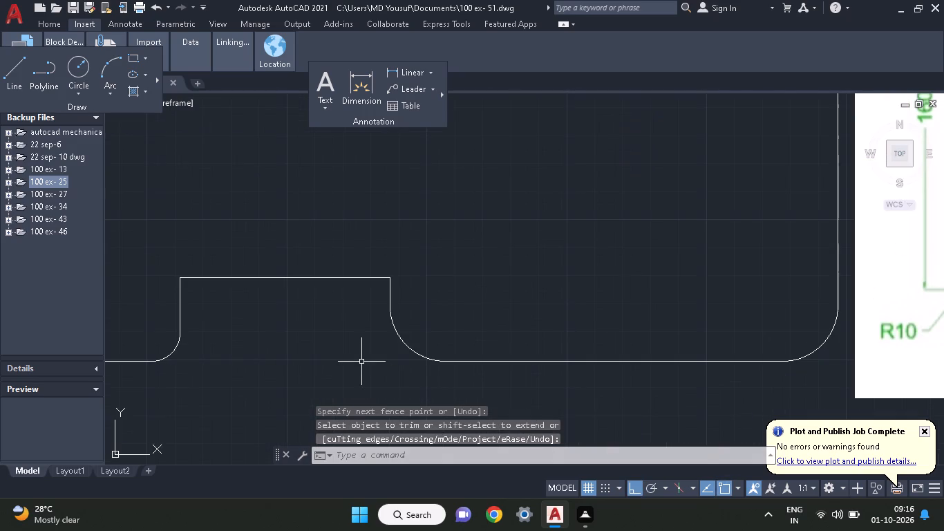
ctrl+scroll(361, 362, down, 1)
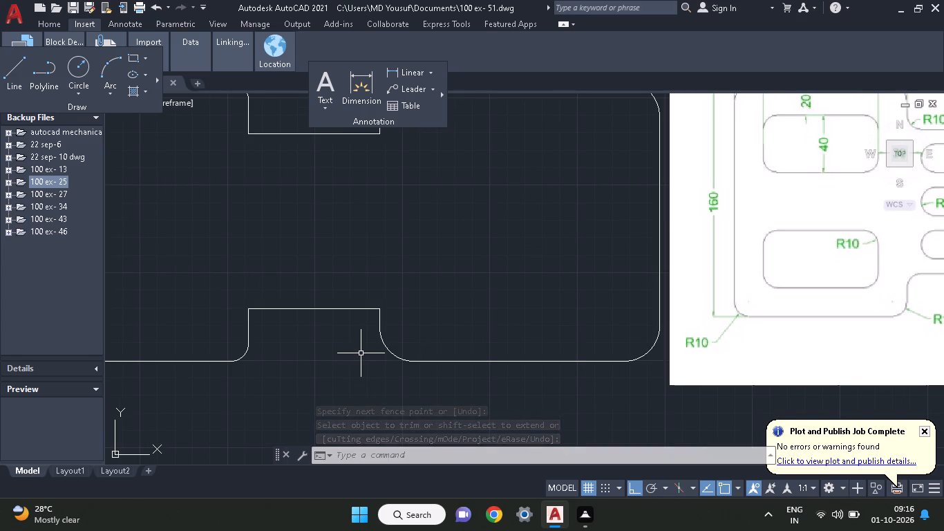
ctrl+scroll(393, 321, down, 3)
ctrl+scroll(394, 320, up, 2)
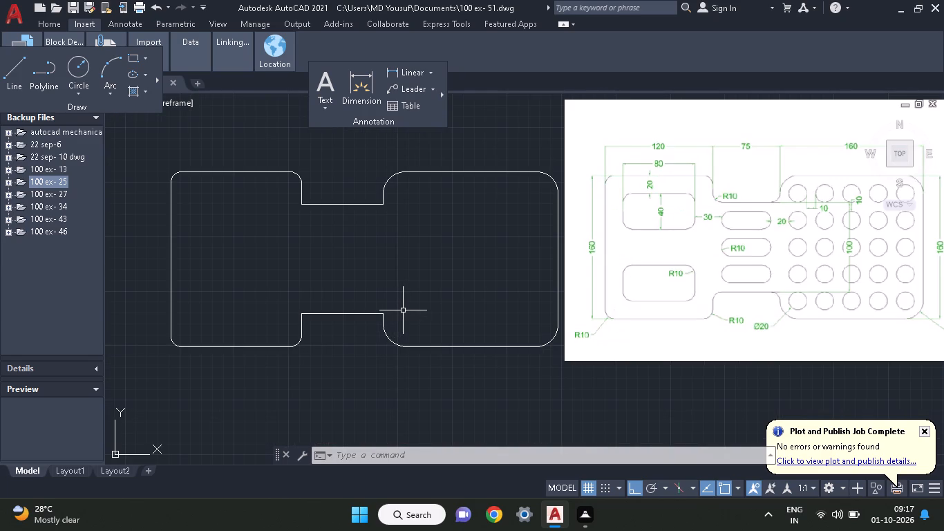
ctrl+scroll(408, 311, up, 2)
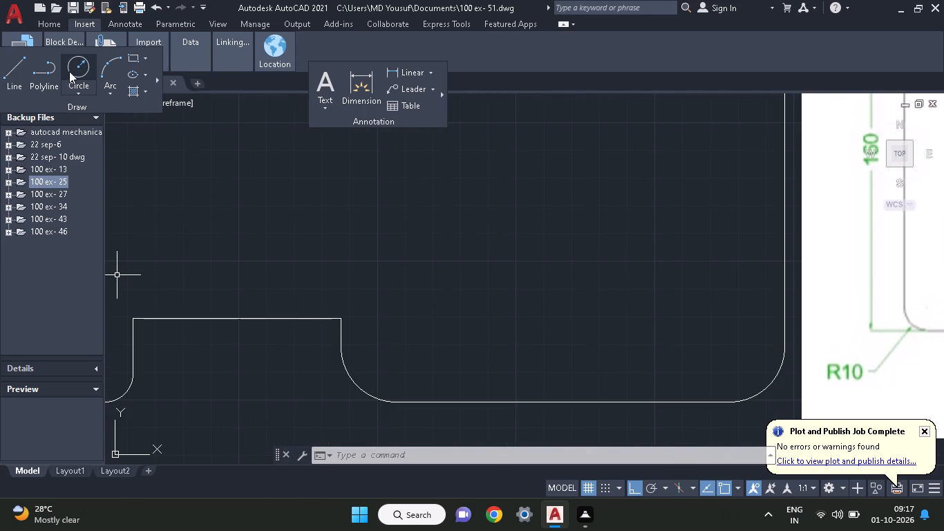
click(69, 71)
click(599, 452)
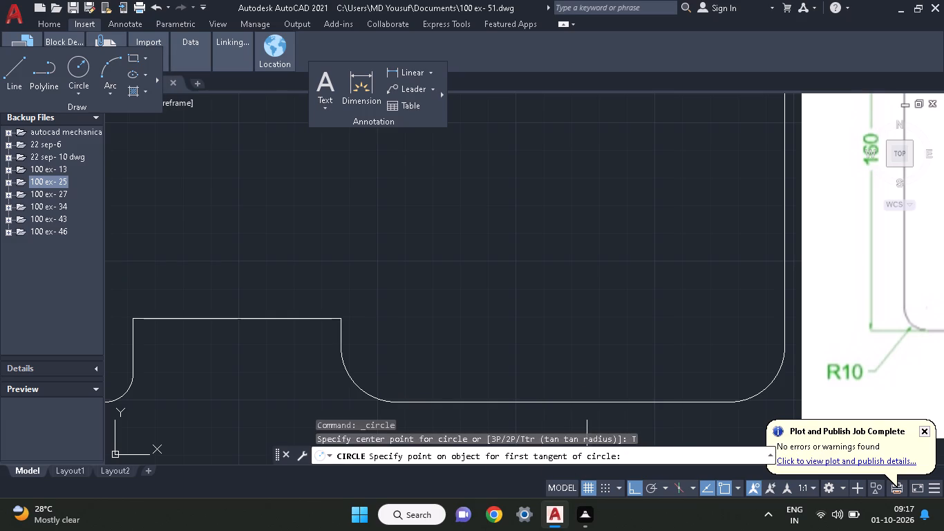
click(132, 335)
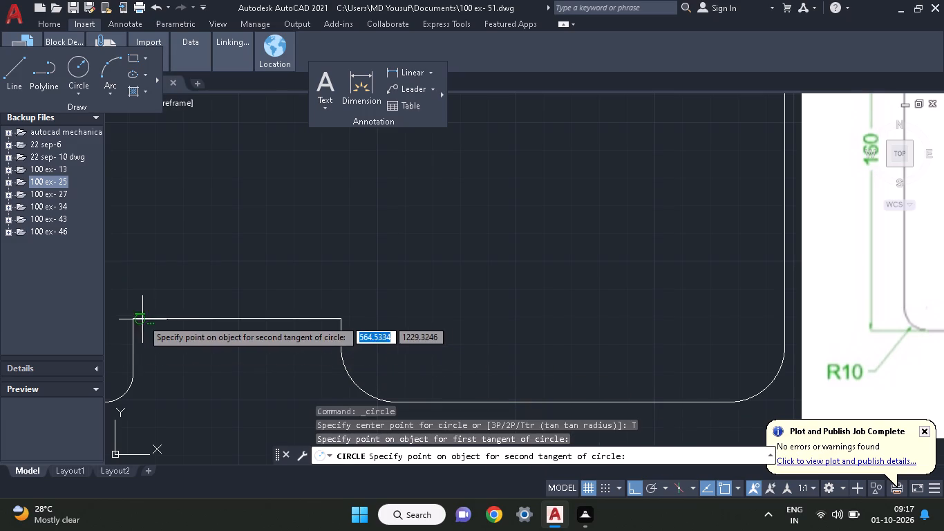
click(151, 317)
text(10)
key(Return)
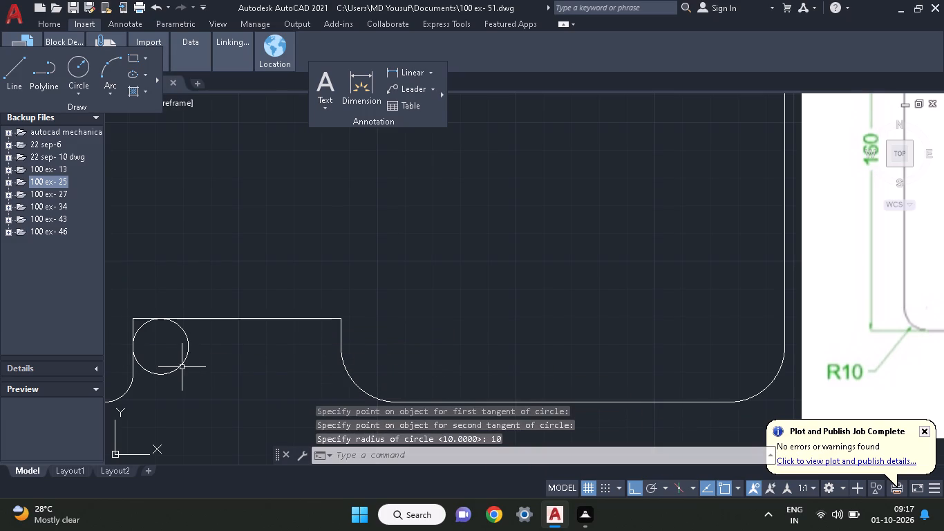
Draw a radius 10 circle tangent to the right block's left edge and the neck's bottom edge, inside the lower notch.
text(c)
key(space)
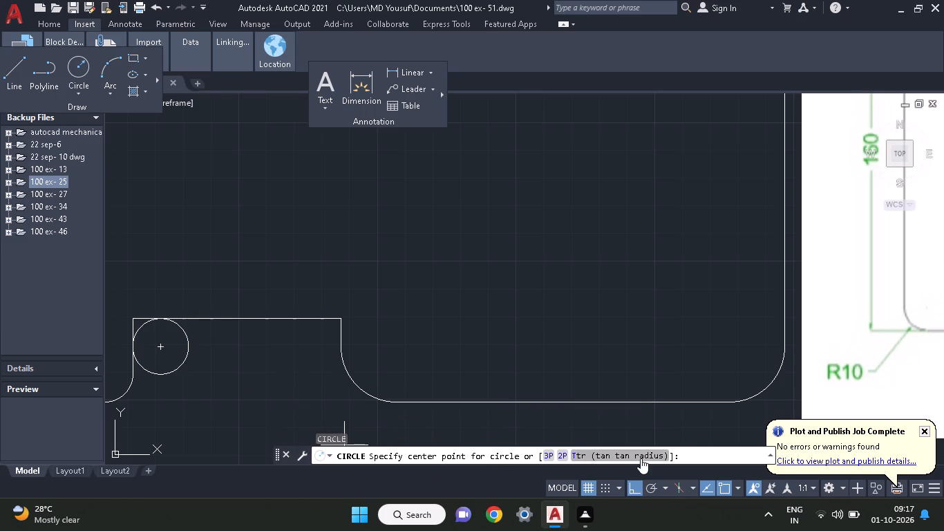
click(641, 458)
click(339, 344)
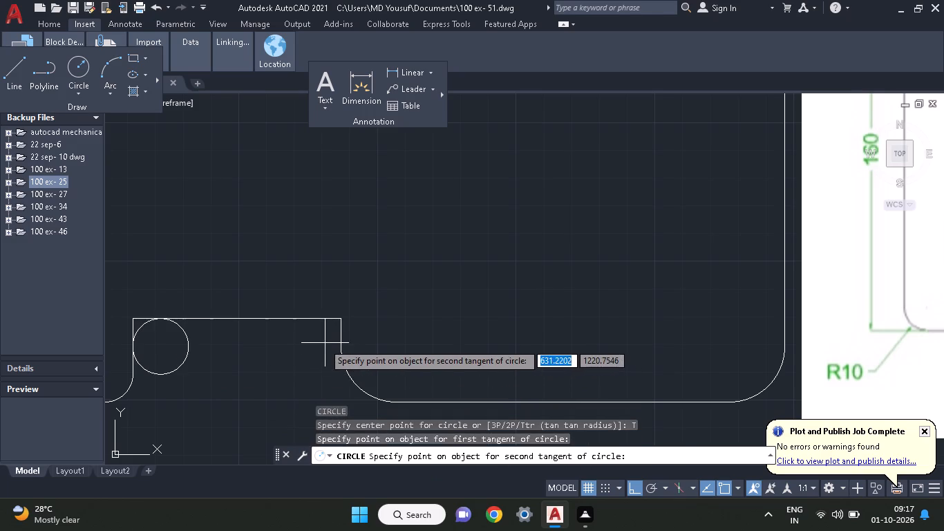
click(316, 322)
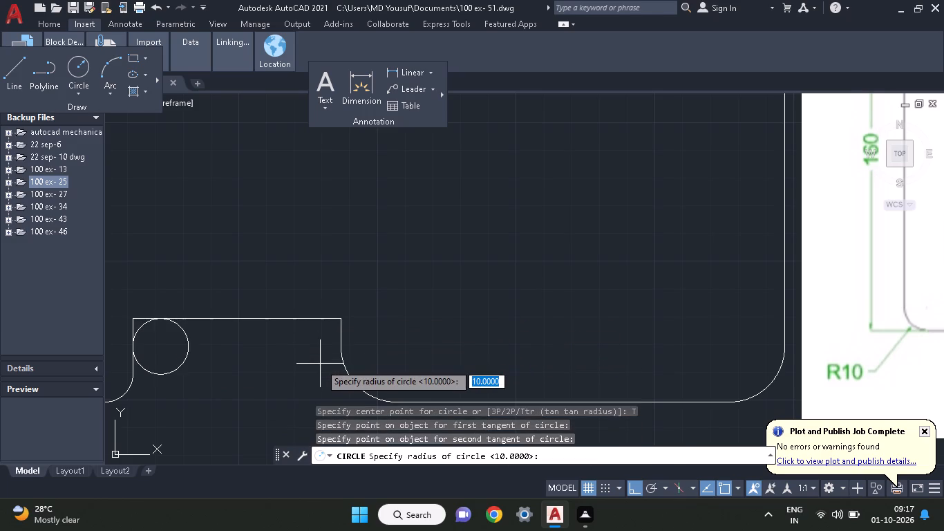
text(10)
key(Return)
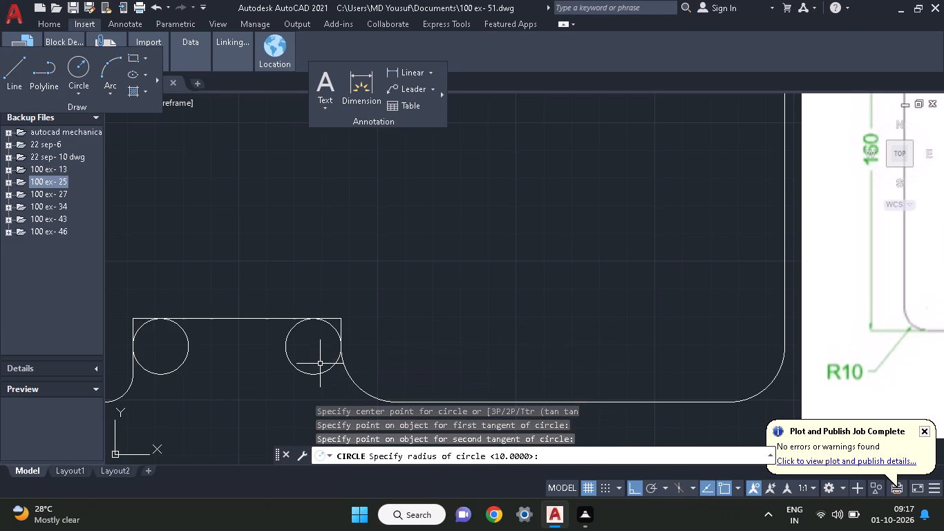
Trim both circles and the square corners in the lower notch, leaving R10 rounded corners at the neck's bottom edge.
text(tr)
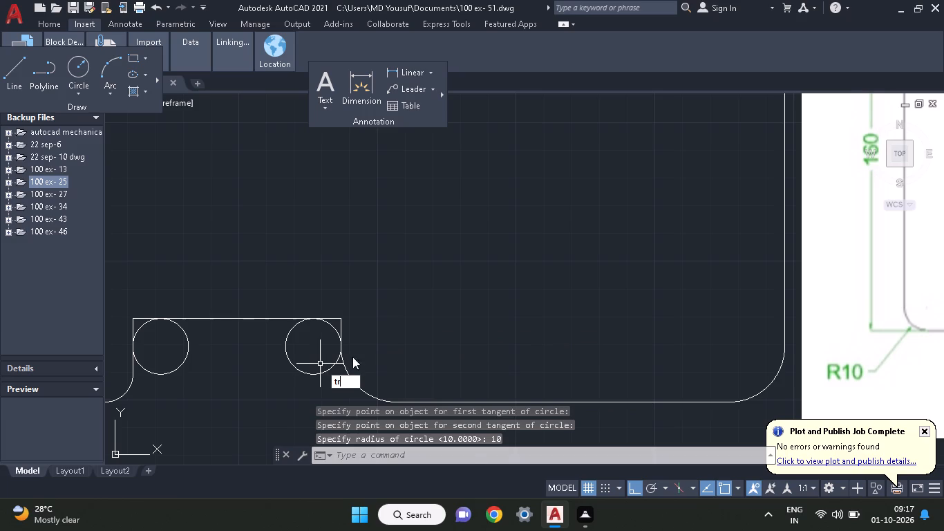
click(357, 399)
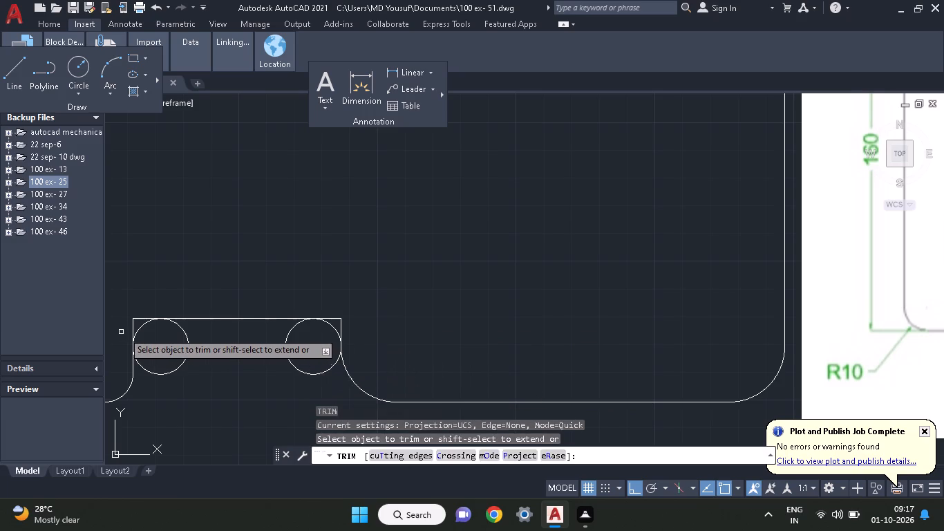
click(132, 330)
click(135, 317)
click(138, 319)
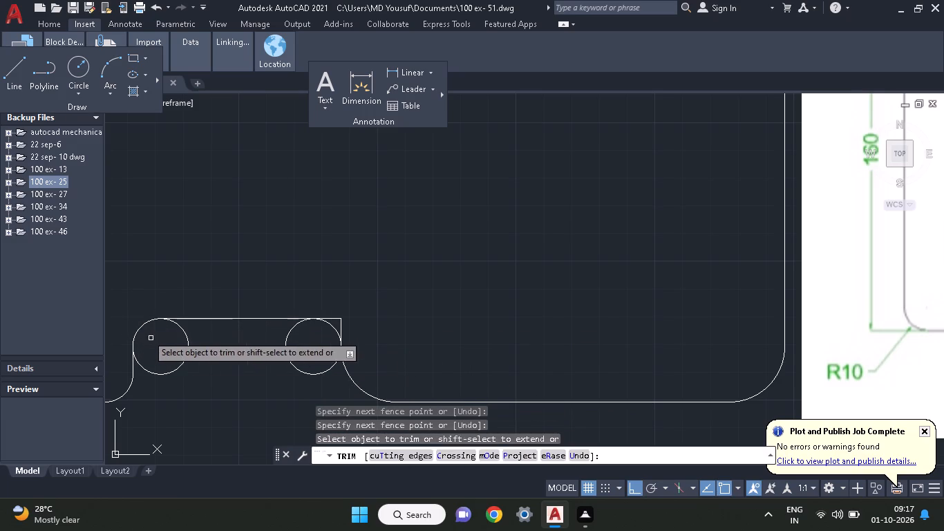
drag(180, 353, 212, 360)
drag(267, 354, 275, 354)
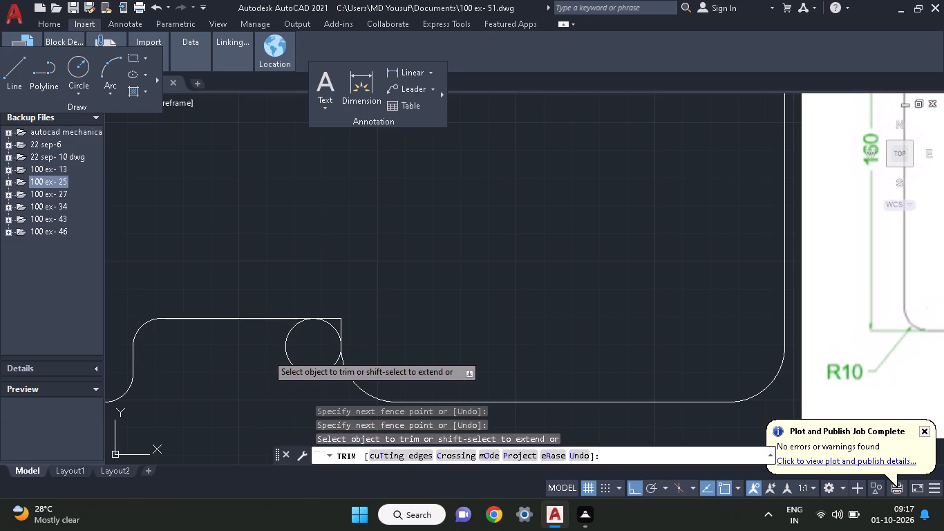
drag(275, 354, 312, 354)
click(324, 317)
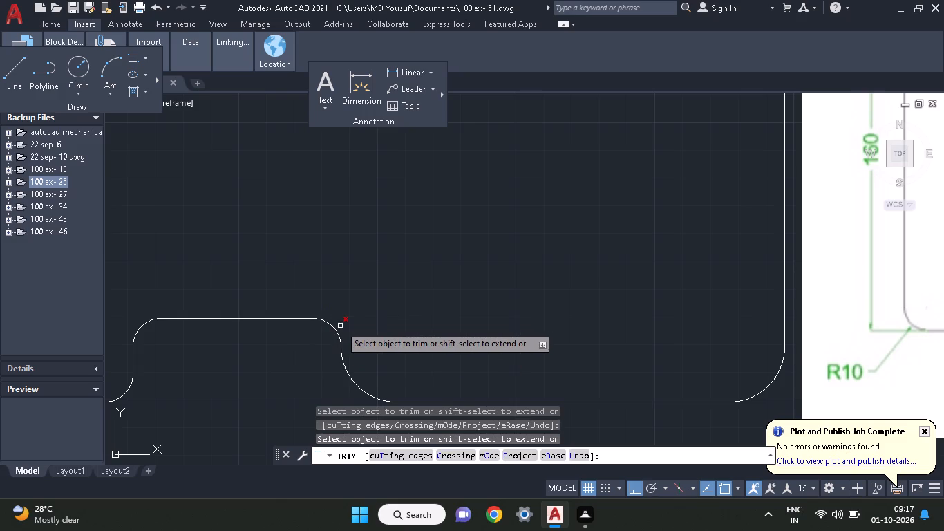
click(340, 326)
ctrl+scroll(339, 301, down, 1)
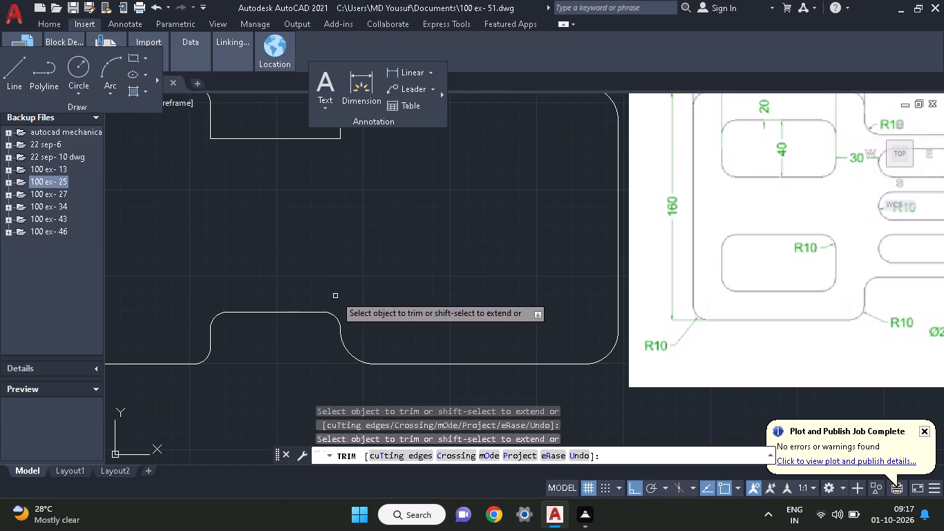
middle_drag(310, 228, 299, 389)
right_click(302, 349)
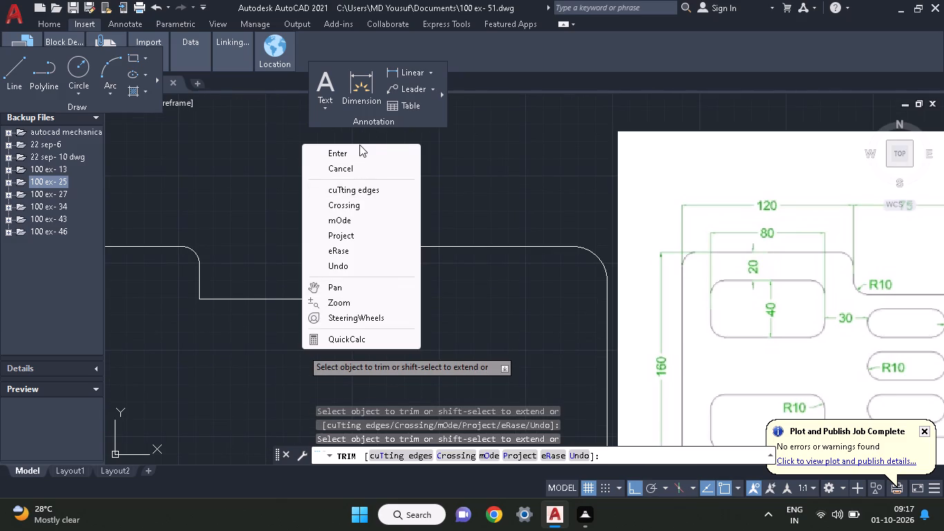
Draw a radius 10 circle tangent to the left block's right edge and the neck's top edge, inside the upper notch.
click(359, 152)
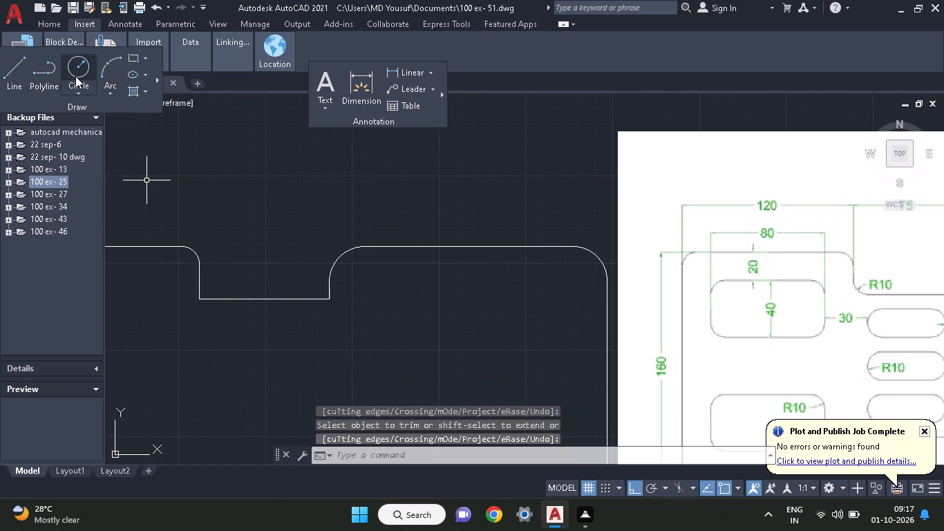
click(75, 75)
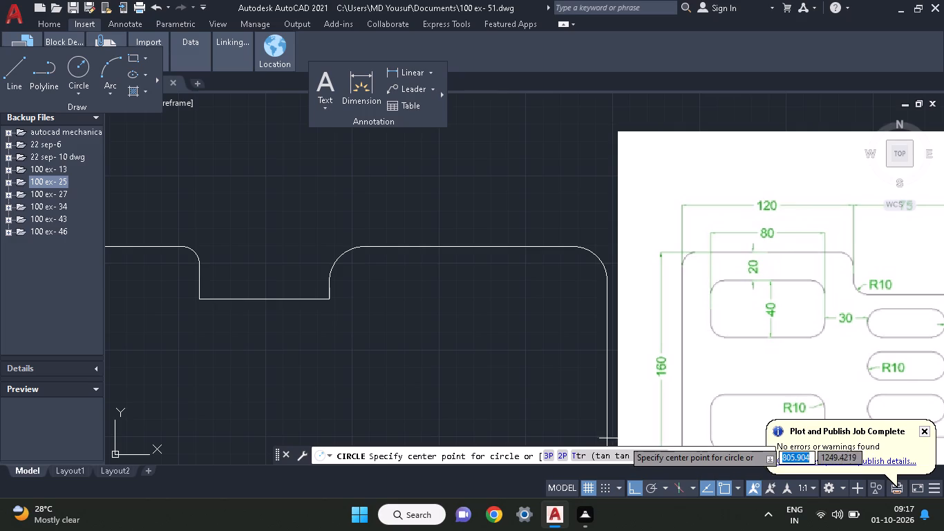
click(619, 454)
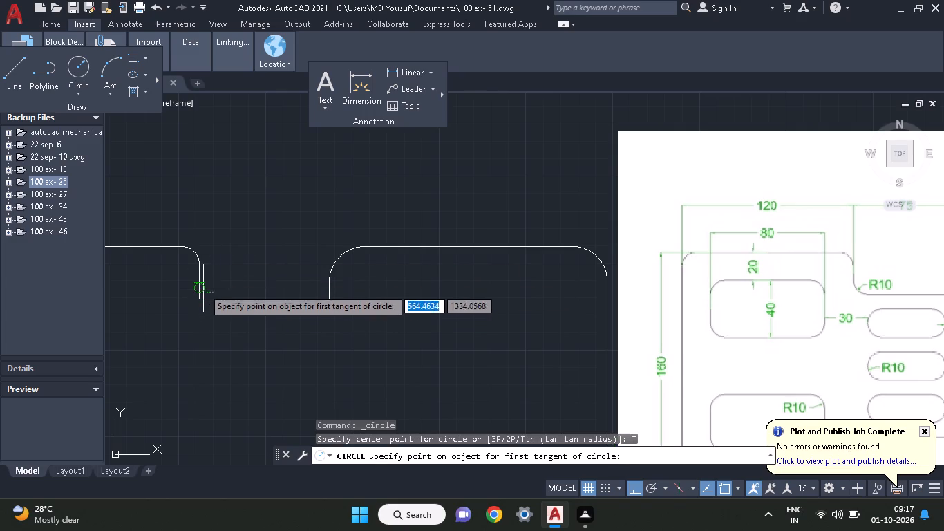
click(200, 284)
click(224, 296)
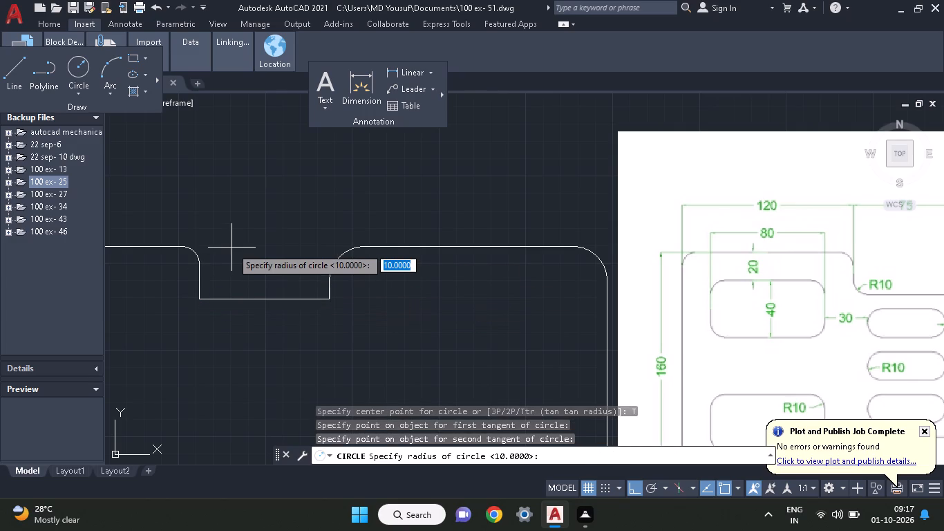
text(10)
key(Return)
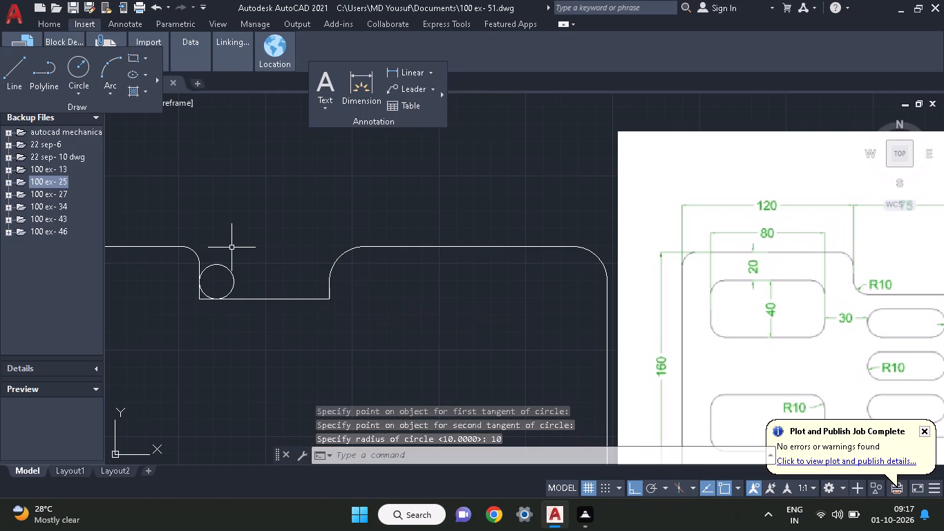
Draw a radius 10 circle tangent to the neck's top edge and the right block's left edge, inside the upper notch.
text(c)
key(space)
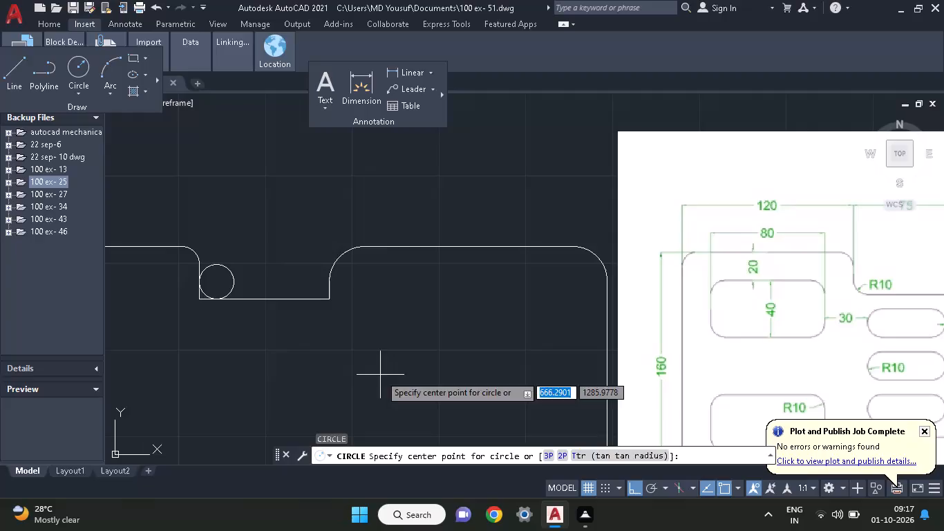
click(616, 459)
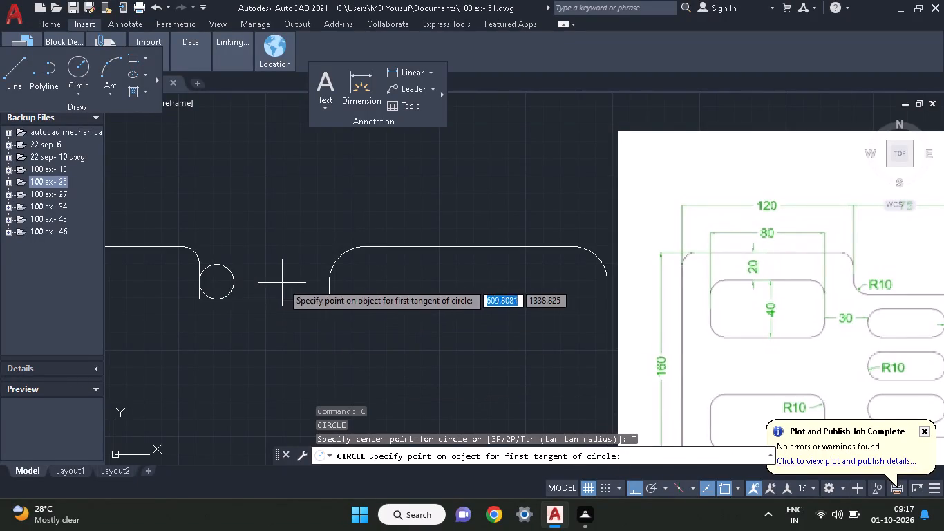
click(317, 300)
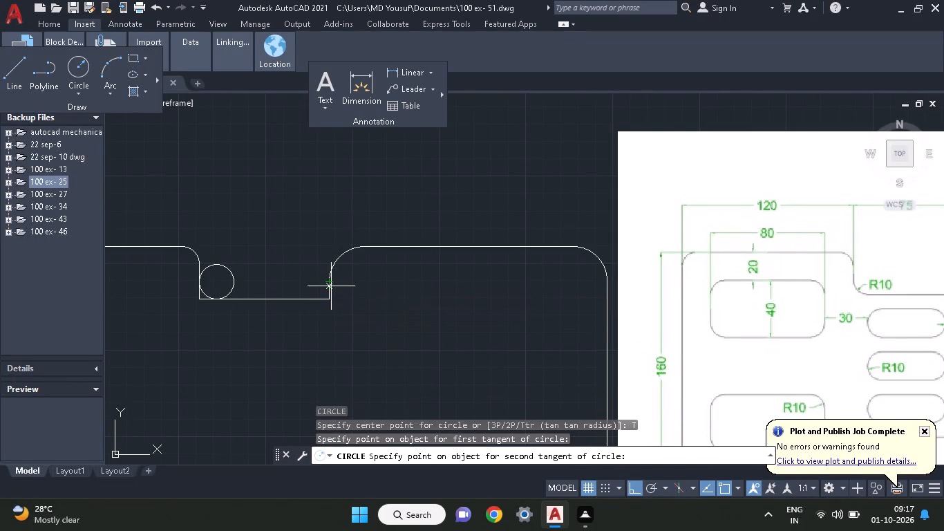
click(331, 286)
text(10)
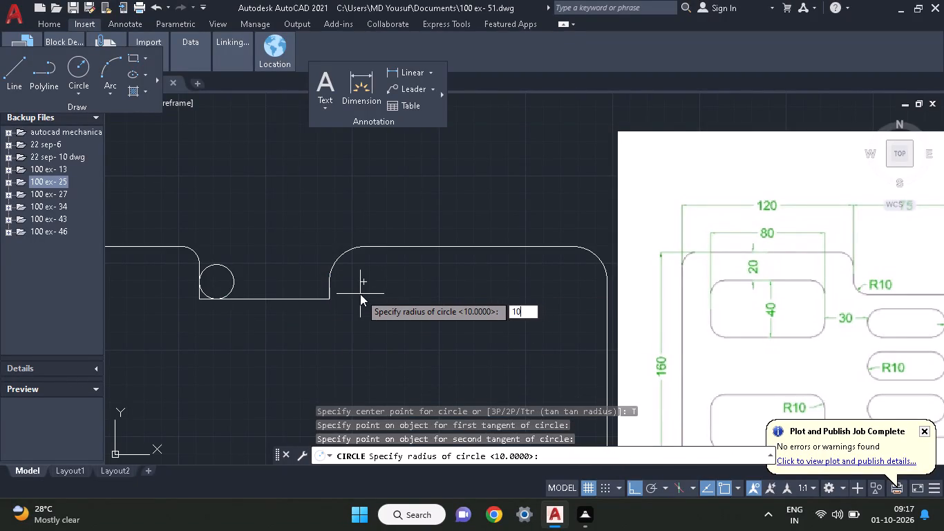
key(Return)
Trim both circles and the square corners in the upper notch, leaving R10 rounded corners at the neck's top edge.
text(tr)
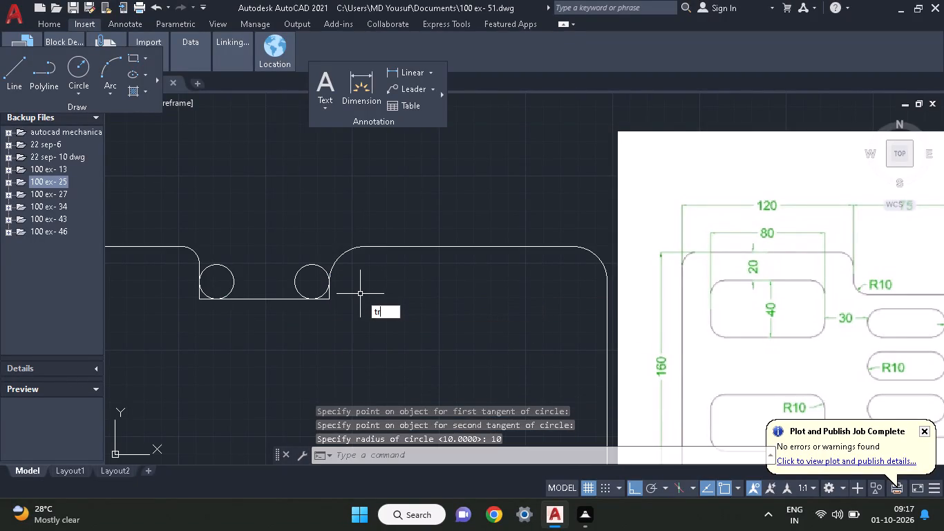
click(375, 326)
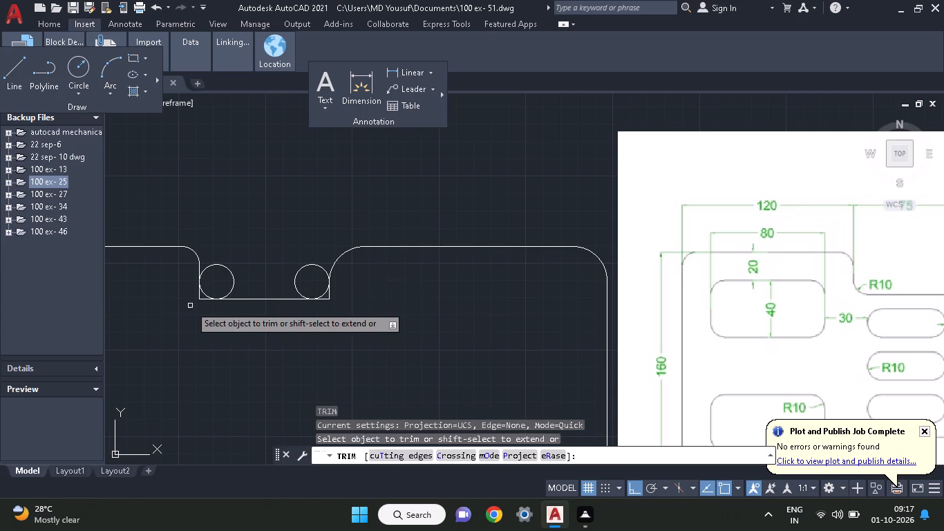
click(200, 299)
click(199, 295)
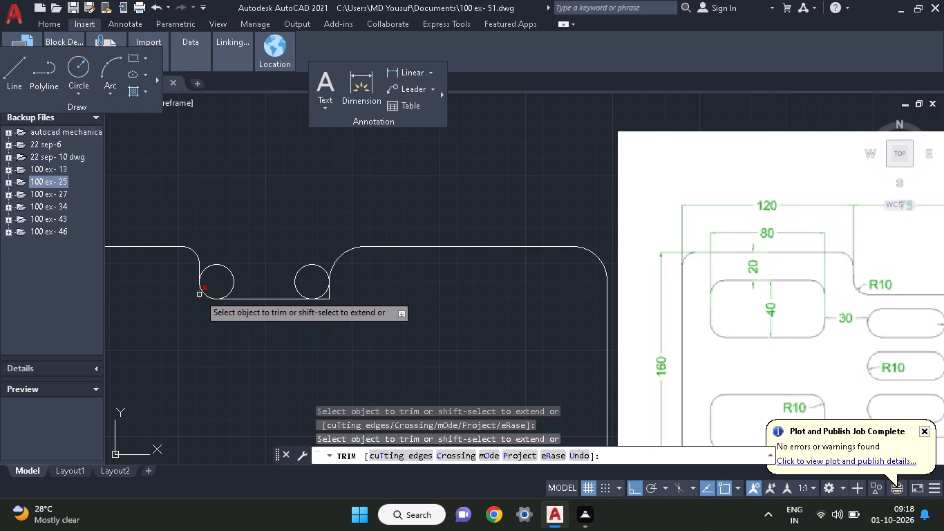
click(220, 266)
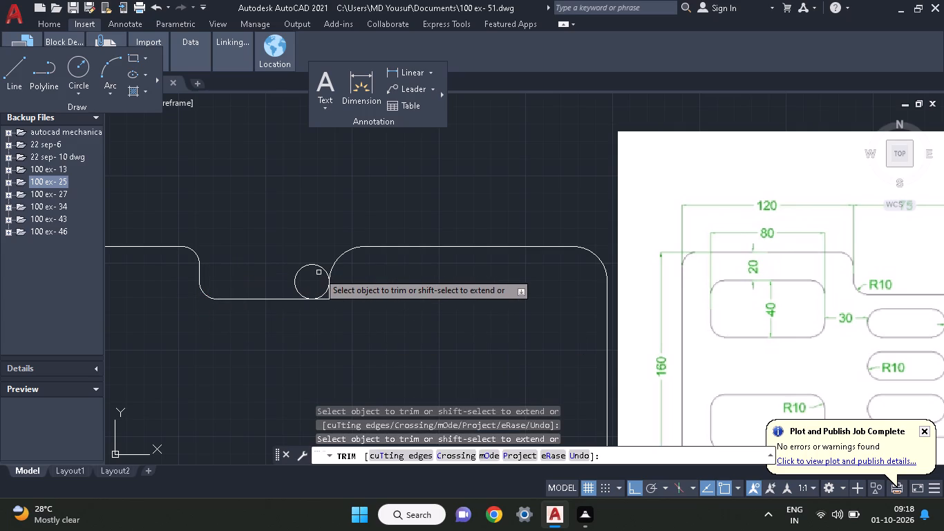
click(328, 300)
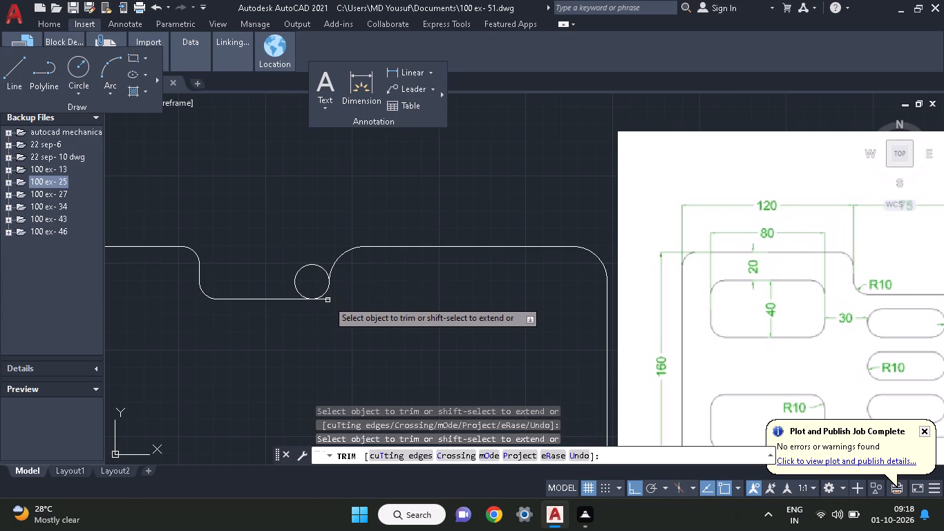
click(325, 300)
drag(300, 263, 308, 290)
ctrl+scroll(308, 279, down, 1)
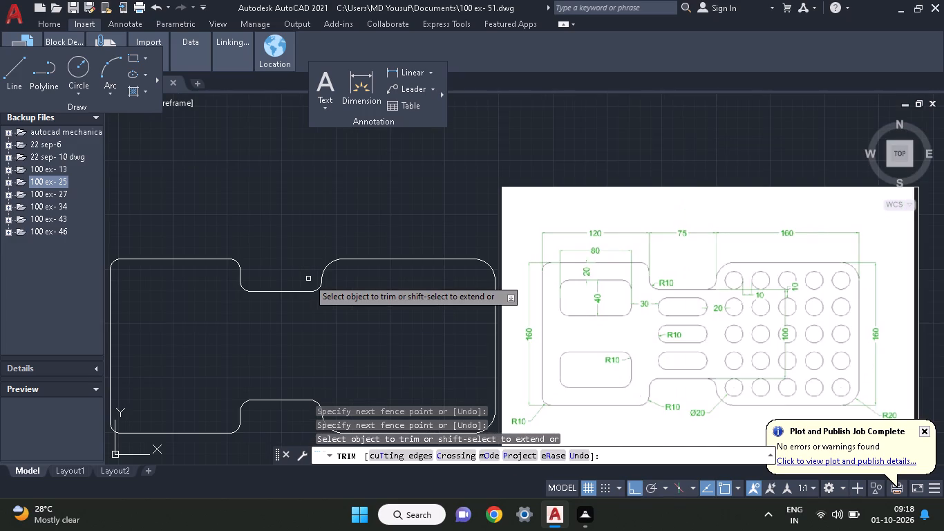
ctrl+scroll(308, 279, down, 1)
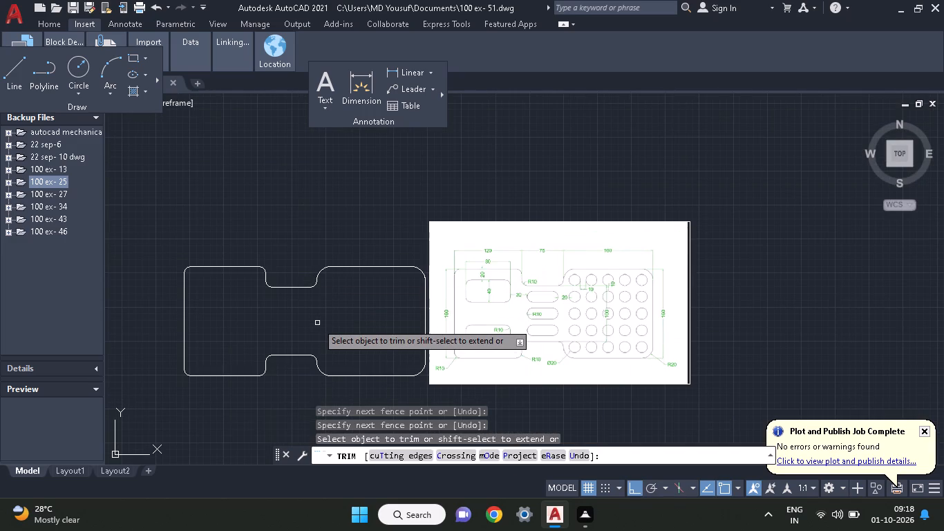
ctrl+scroll(317, 323, up, 1)
middle_drag(317, 323, 315, 261)
right_click(314, 261)
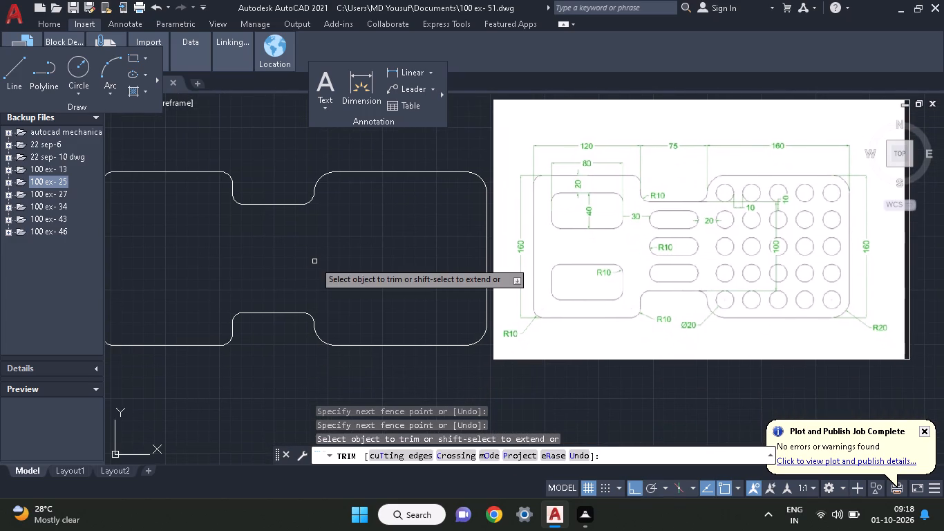
click(343, 272)
Draw a radius 10 hole circle centred on the right block's lower-left corner arc.
click(77, 66)
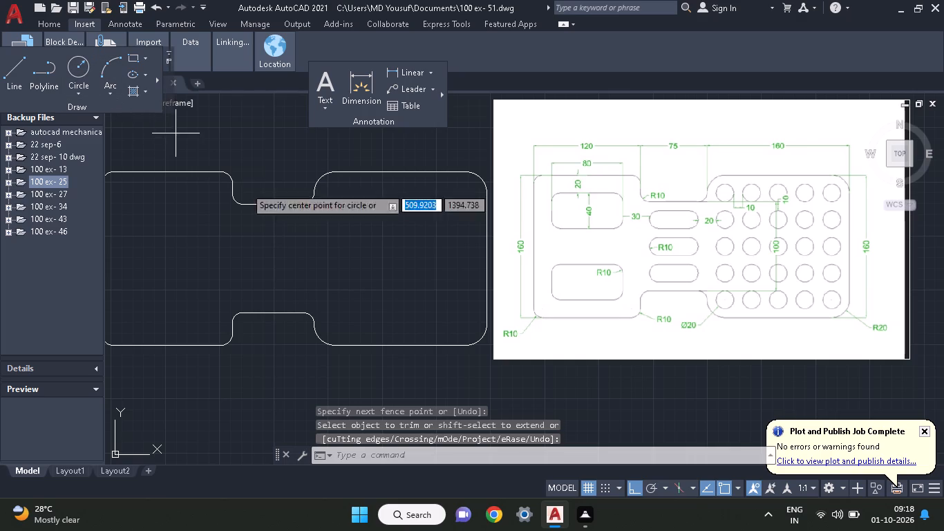
click(333, 328)
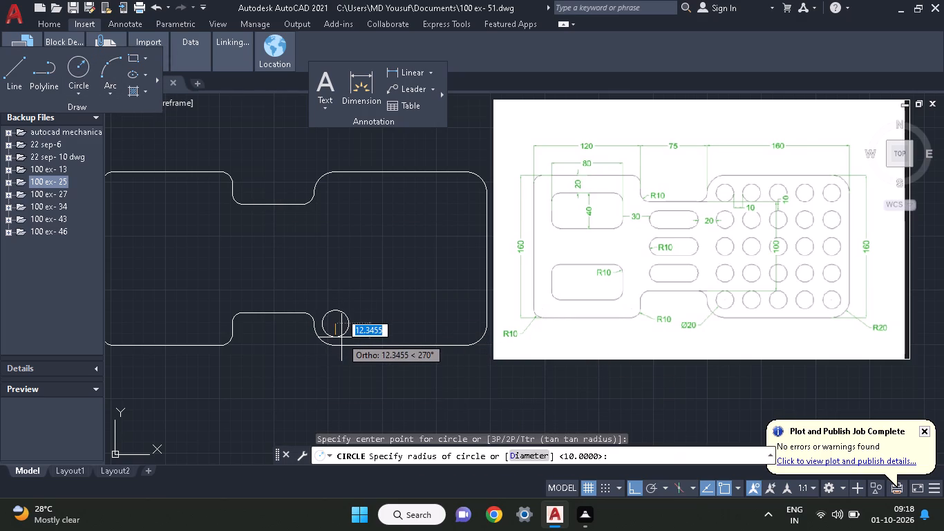
text(10)
key(Return)
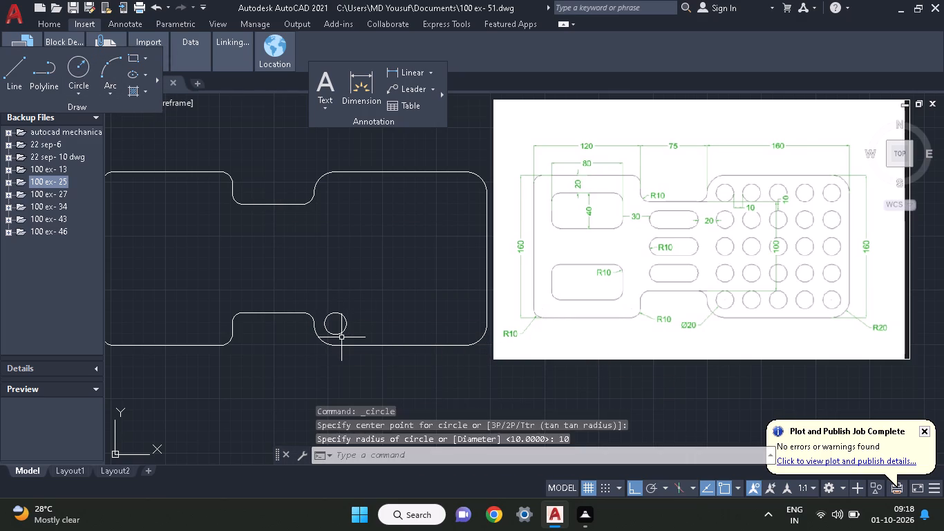
Draw a second radius 10 circle in the bottom hole row, with its centre tracked 30 to the right of the first circle's centre.
text(c)
key(space)
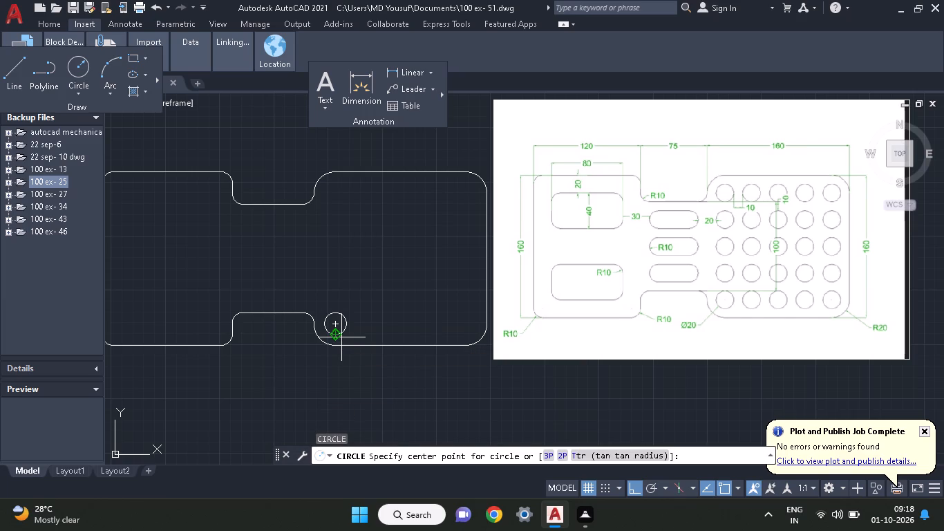
text(tk)
key(space)
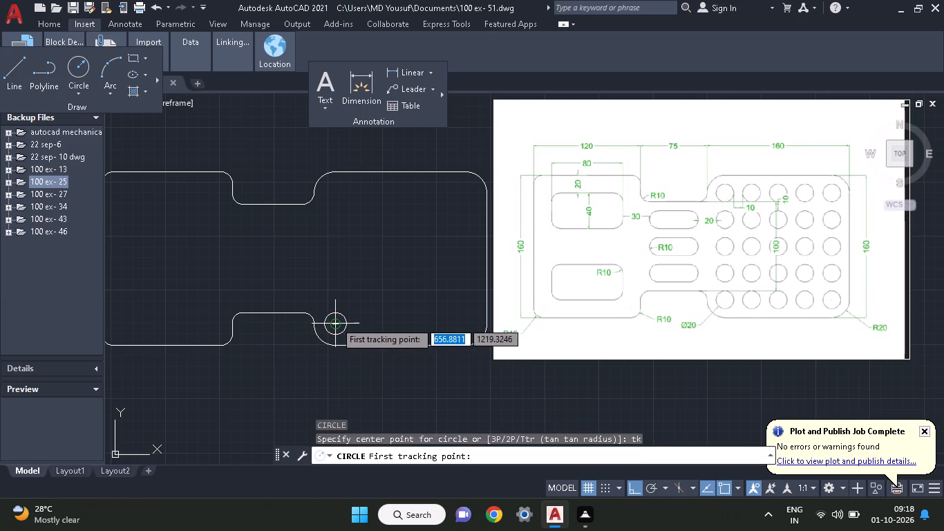
click(333, 323)
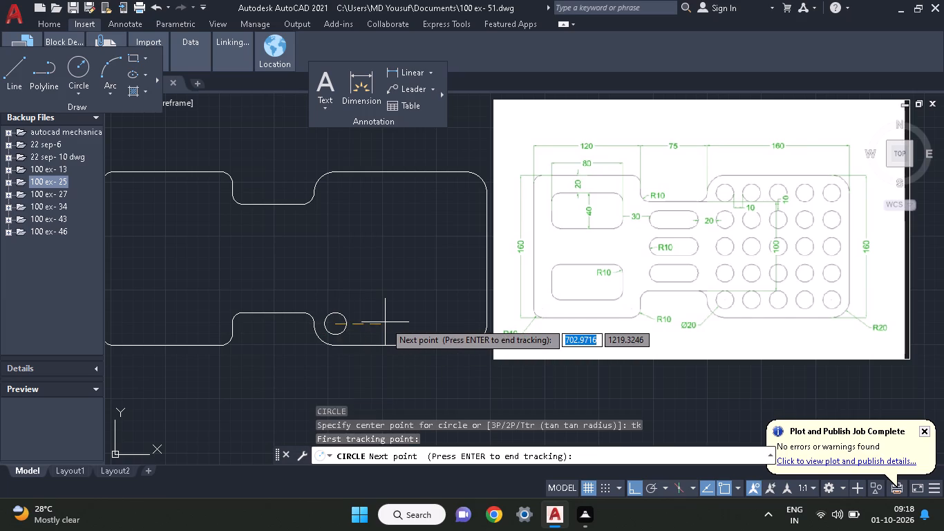
text(30)
key(Return)
key(Return)
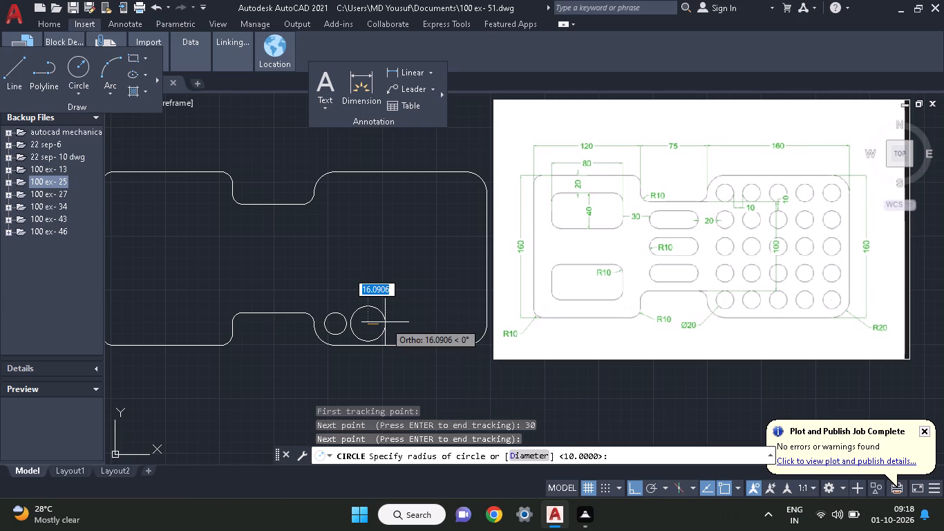
key(1)
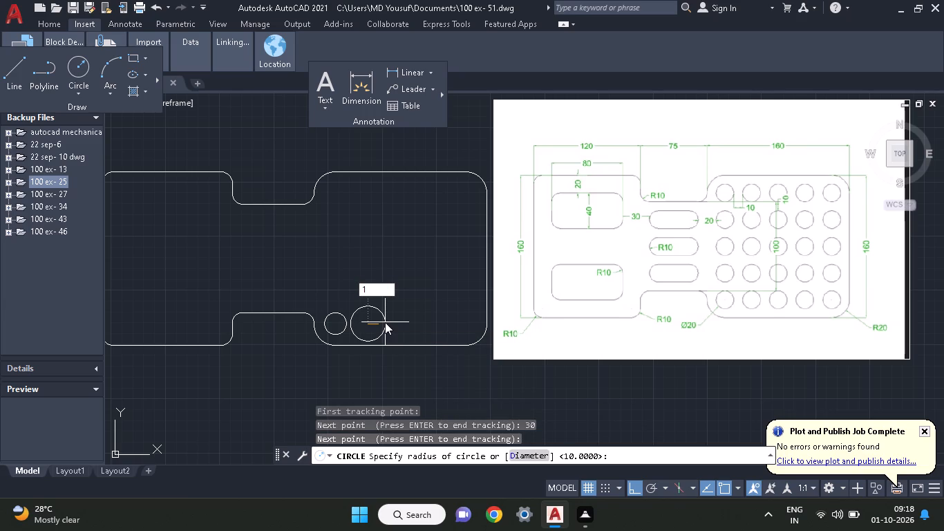
key(0)
key(Return)
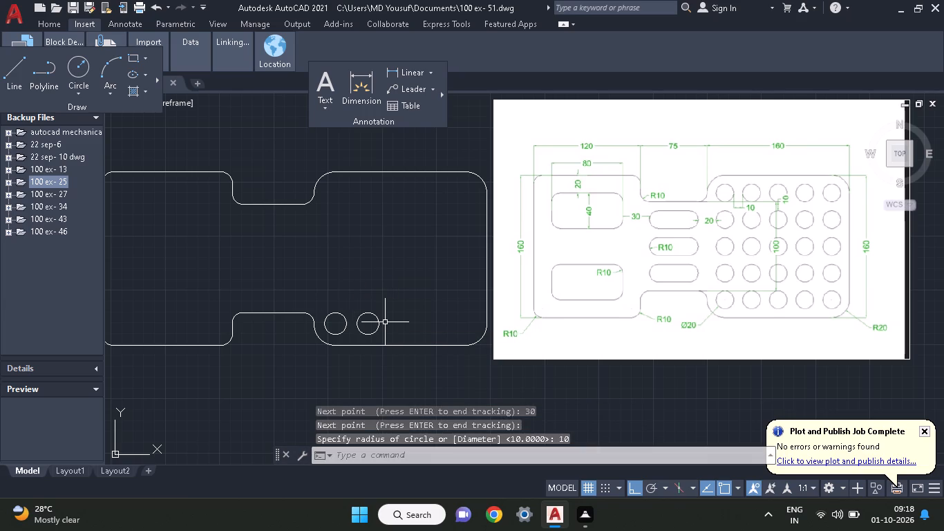
Draw a third radius 10 circle in the bottom hole row, with its centre tracked 30 to the right of the second circle's centre.
text(c)
key(space)
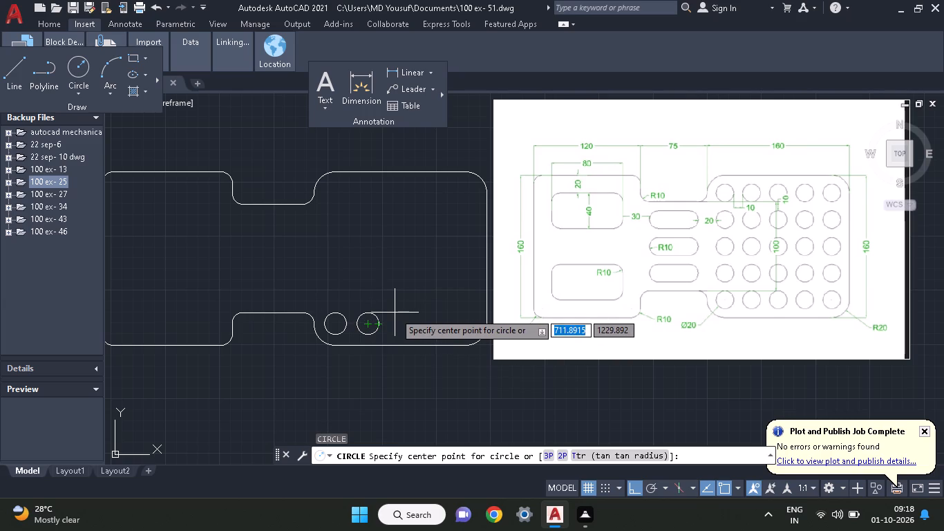
key(t)
key(l)
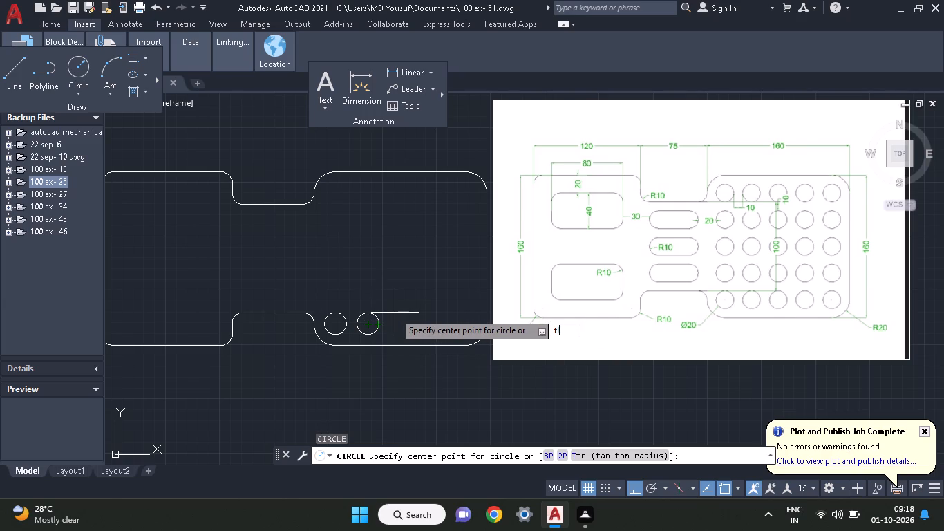
key(BackSpace)
text(k)
key(space)
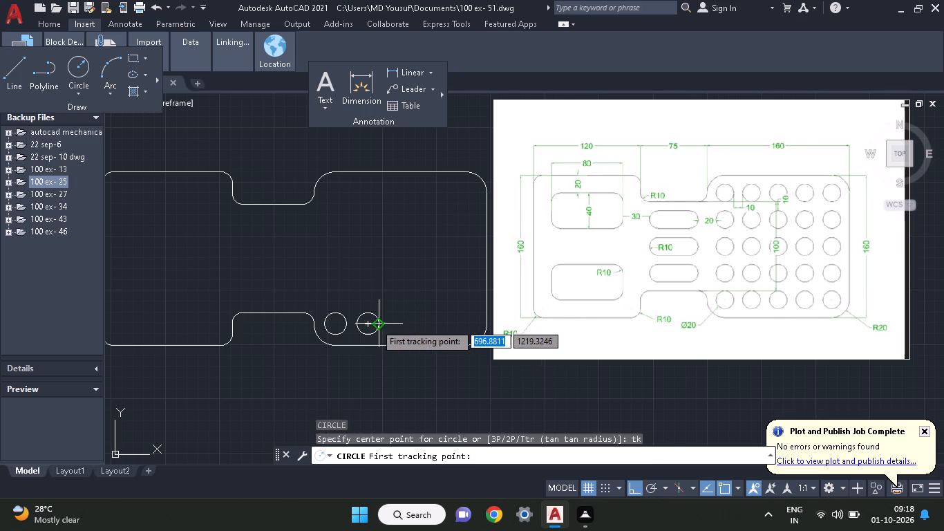
click(371, 324)
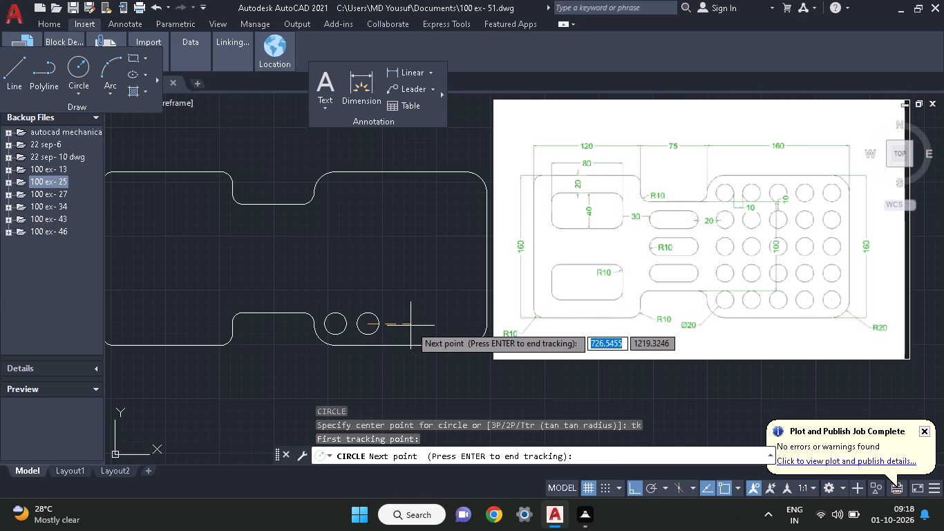
text(30)
key(Return)
key(Return)
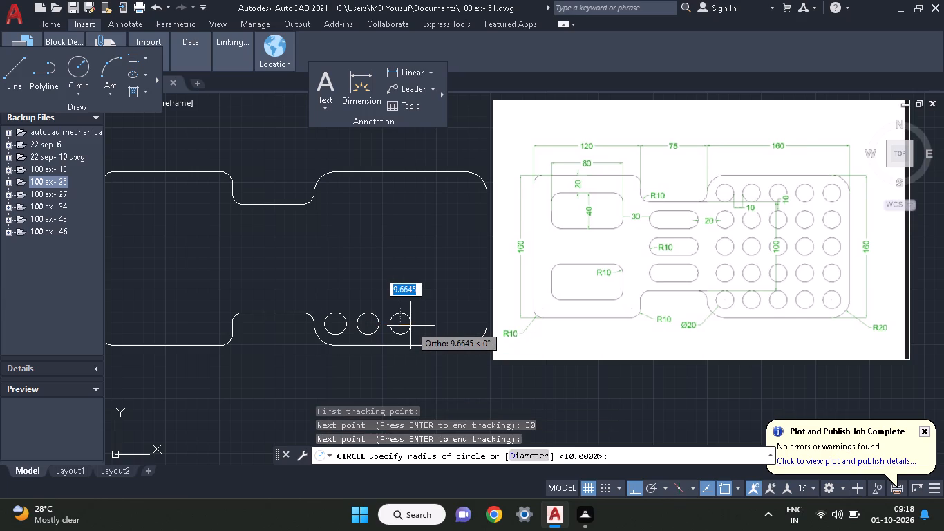
key(1)
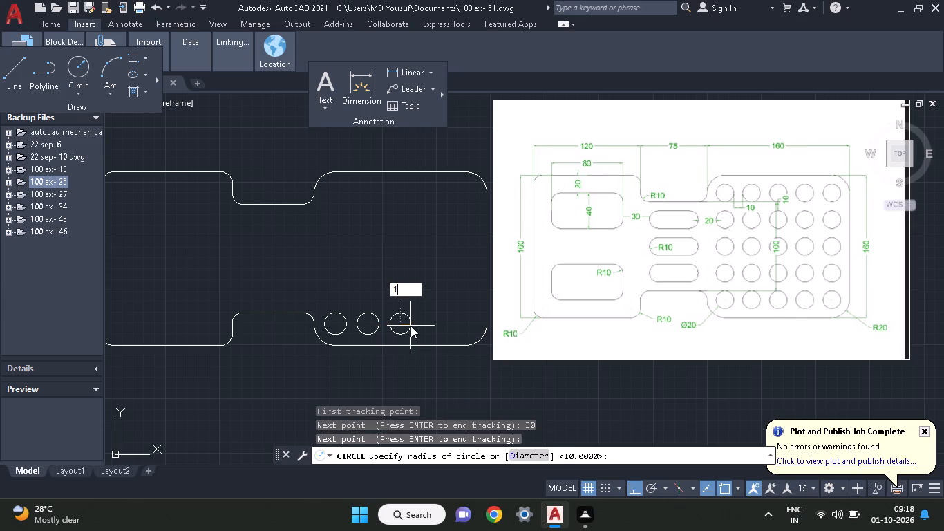
key(0)
key(Return)
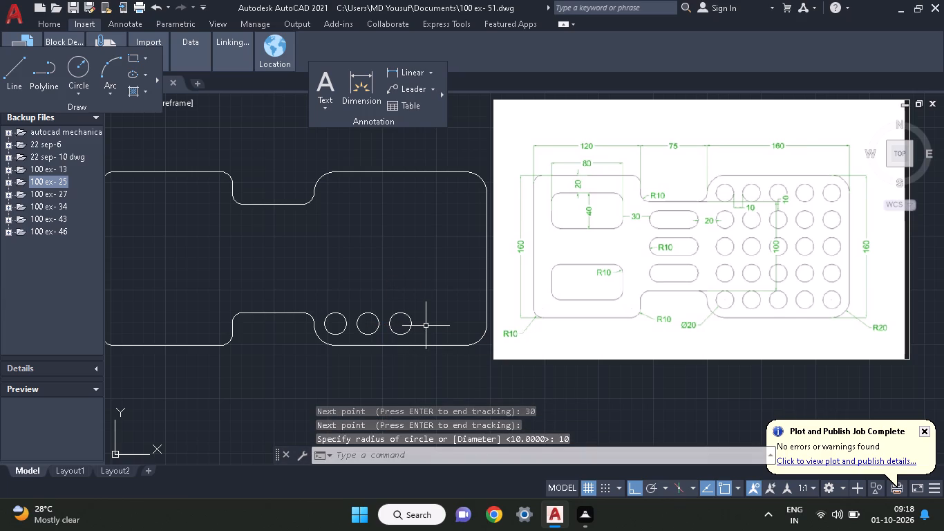
Draw a fourth radius 10 circle in the bottom hole row, with its centre tracked 30 to the right of the third circle's centre.
text(c)
key(space)
text(tk)
key(space)
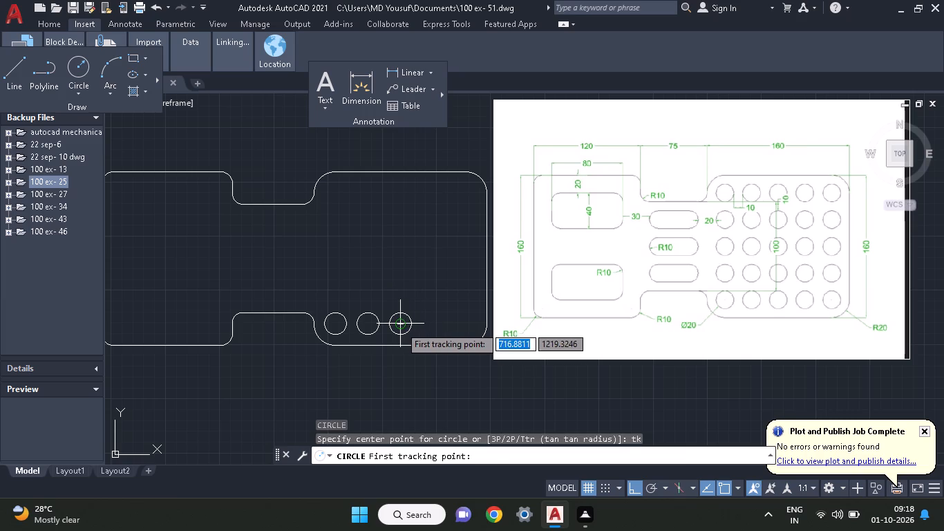
click(400, 326)
text(30)
key(Return)
key(Return)
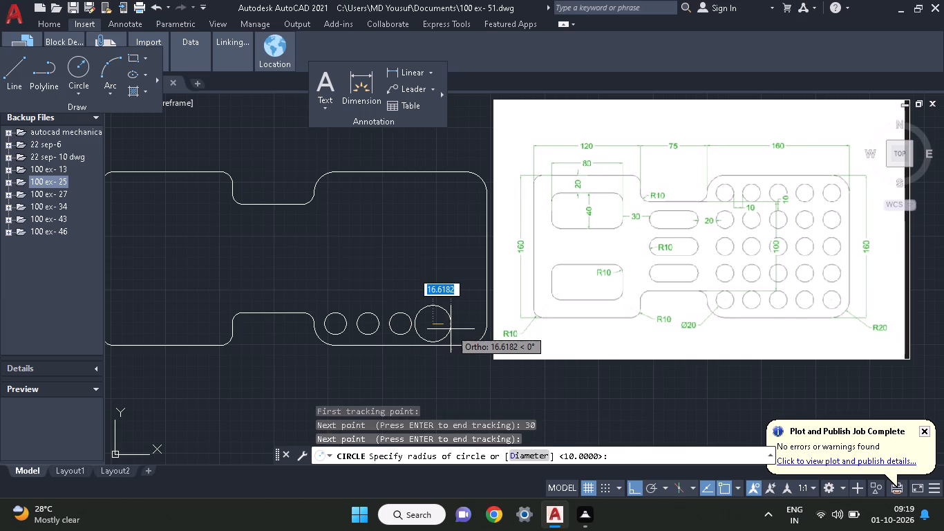
text(10)
key(Return)
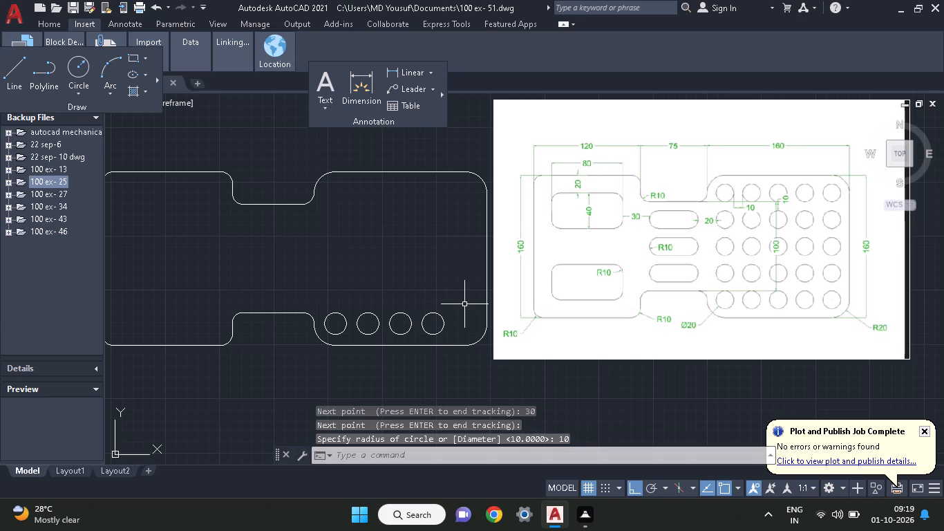
Draw a fifth radius 10 circle in the bottom hole row, with its centre tracked 30 to the right of the fourth circle's centre.
text(c)
key(space)
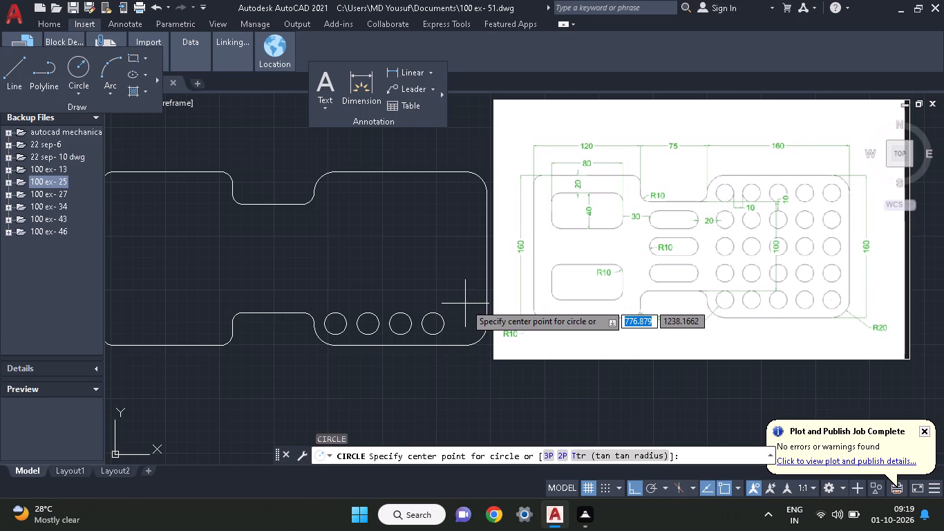
text(tk)
key(space)
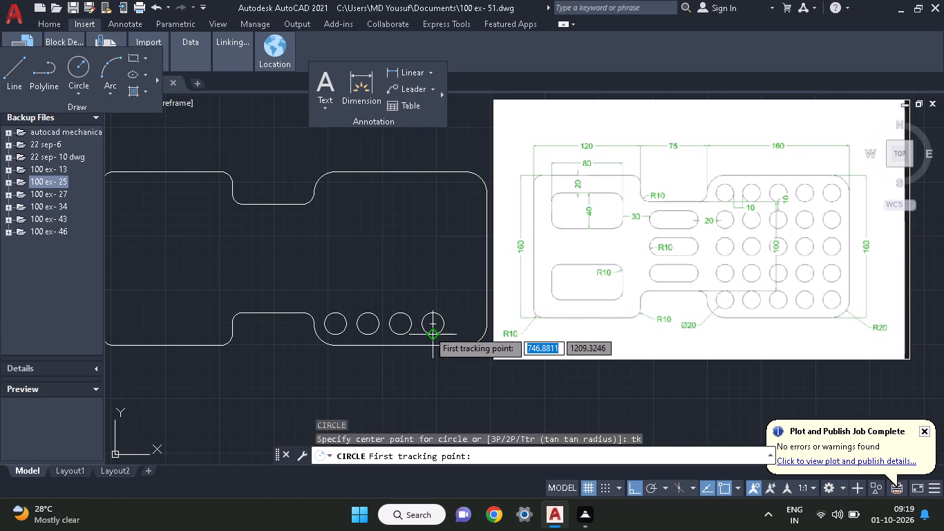
click(431, 327)
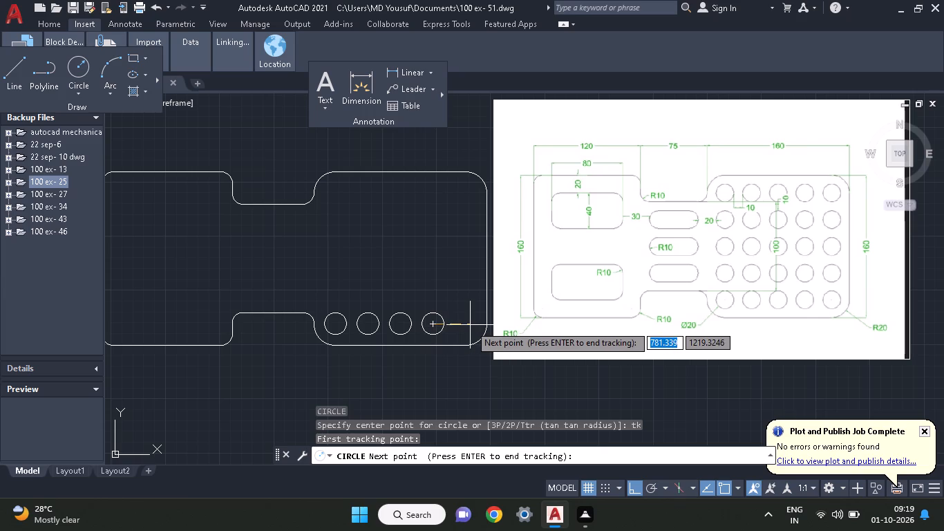
text(30)
key(Return)
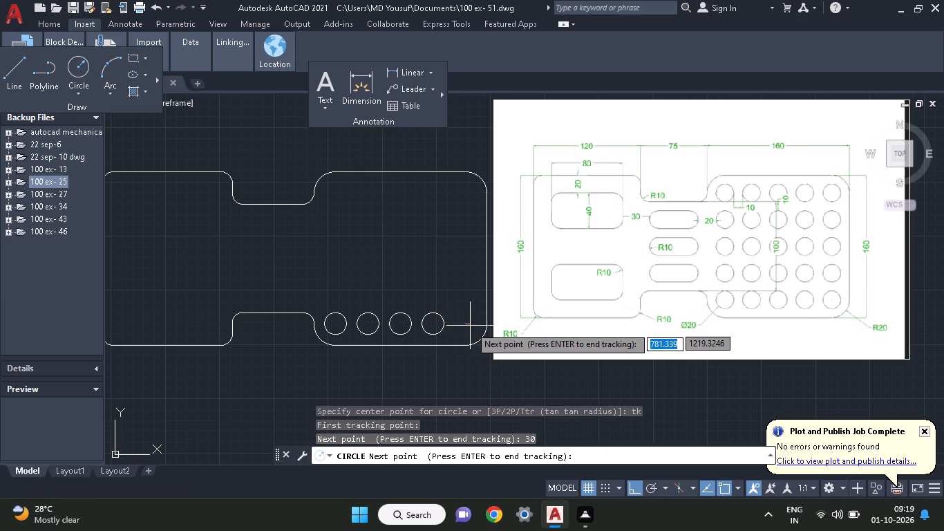
key(Return)
text(10)
key(Return)
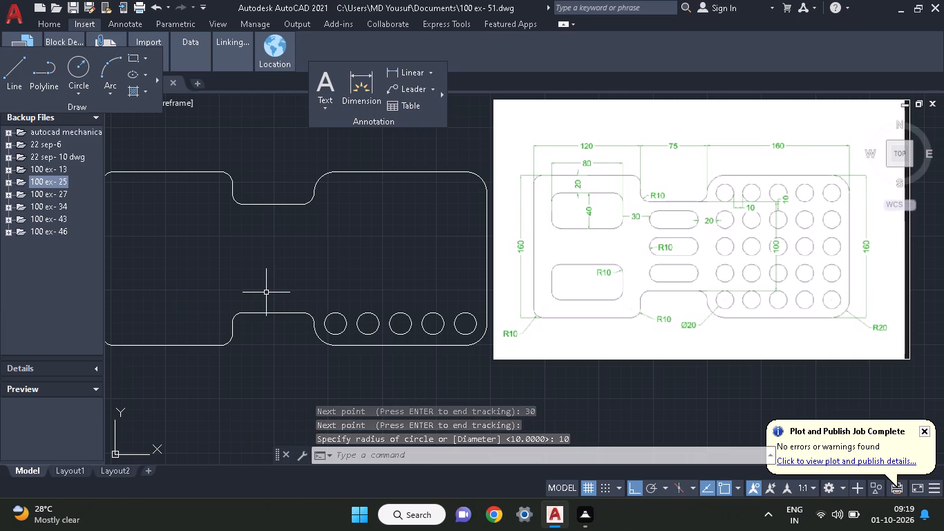
Draw a radius 10 circle in the first hole column, with its centre tracked 30 above the bottom row's first circle centre.
text(c)
key(space)
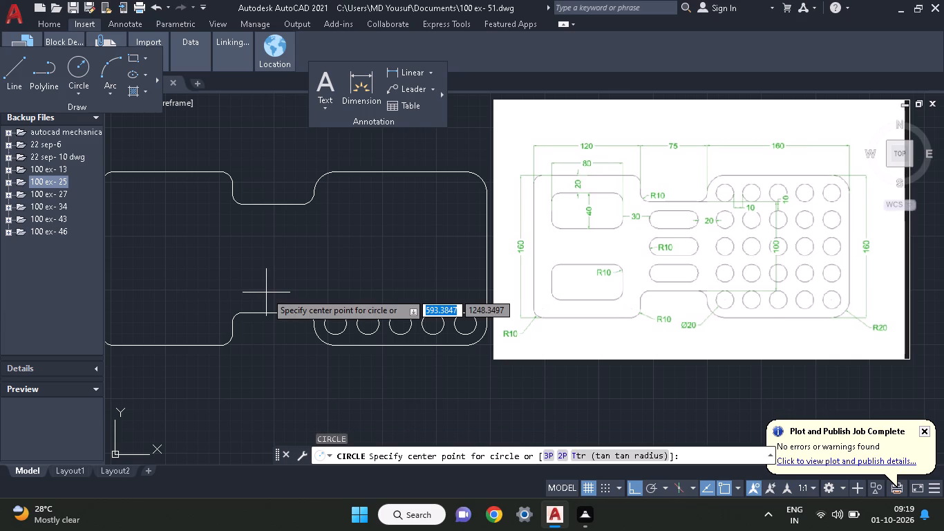
text(tk)
key(space)
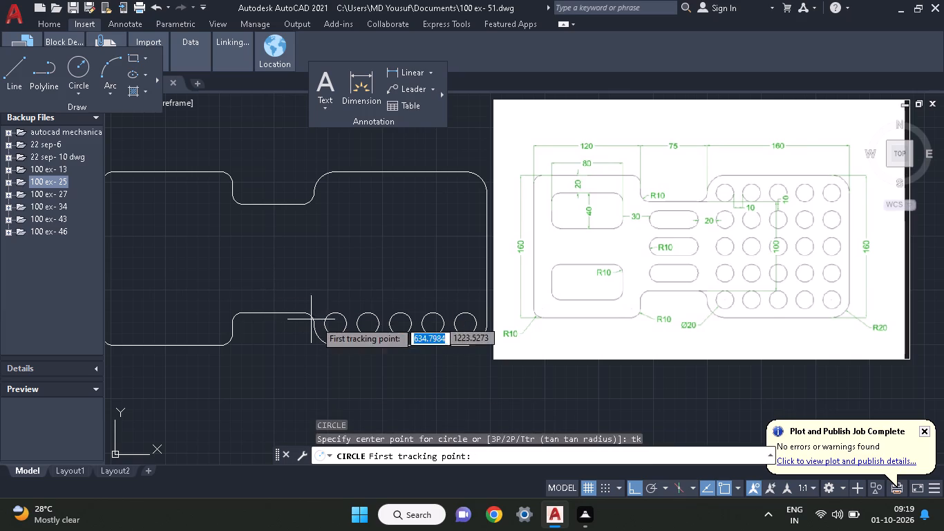
click(339, 322)
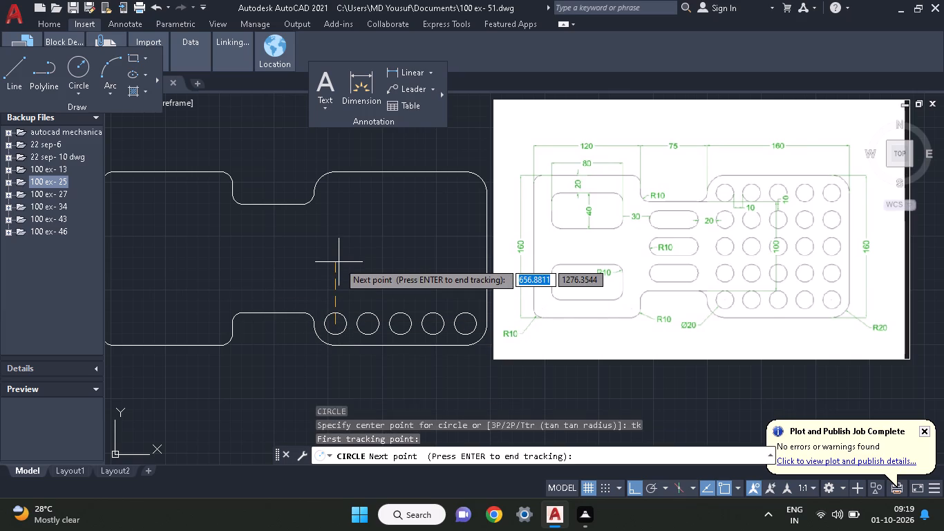
text(30)
key(Return)
key(Return)
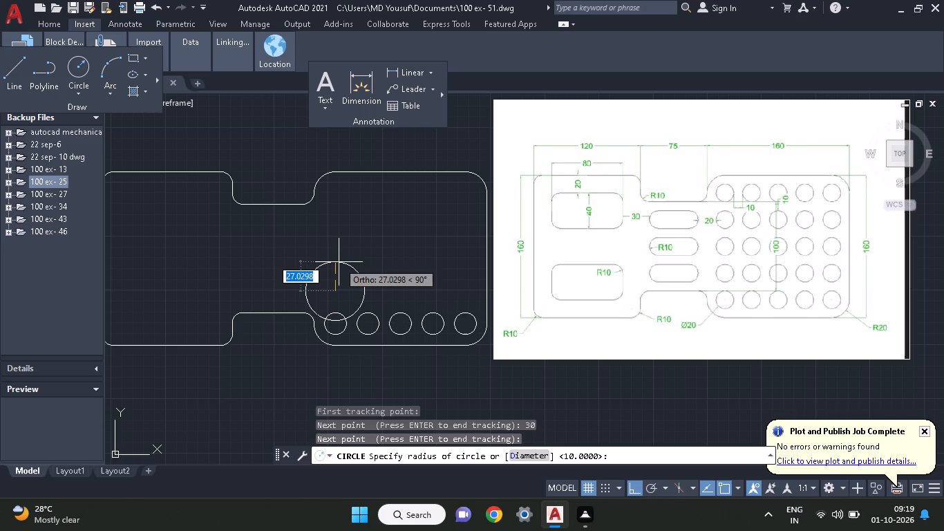
text(10)
key(Return)
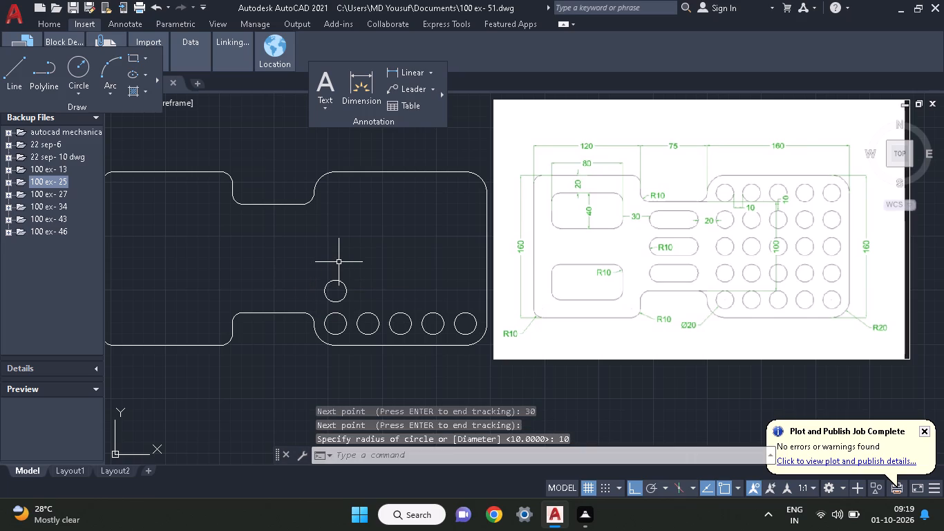
Draw the first column's third radius 10 circle from the bottom, with its centre tracked 30 above the second circle's centre.
text(c)
key(space)
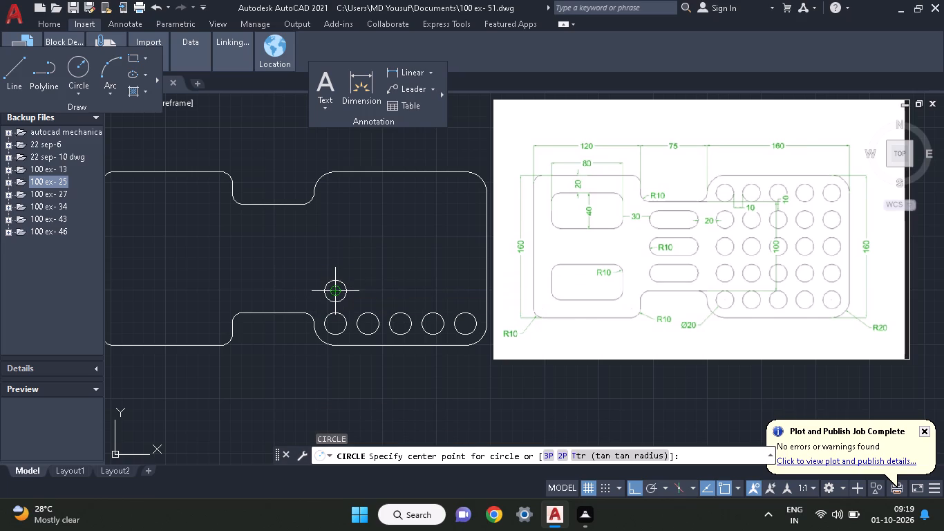
text(tk)
key(space)
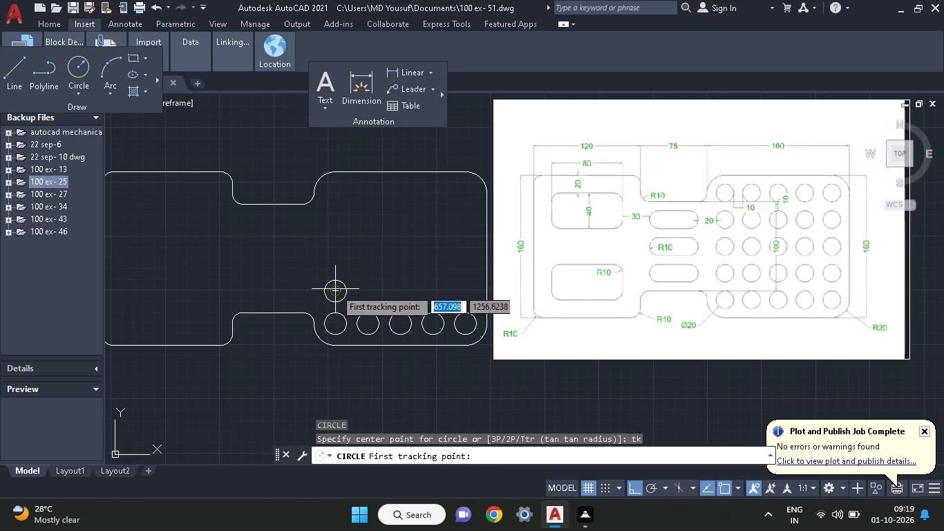
click(335, 289)
text(30)
key(Return)
key(Return)
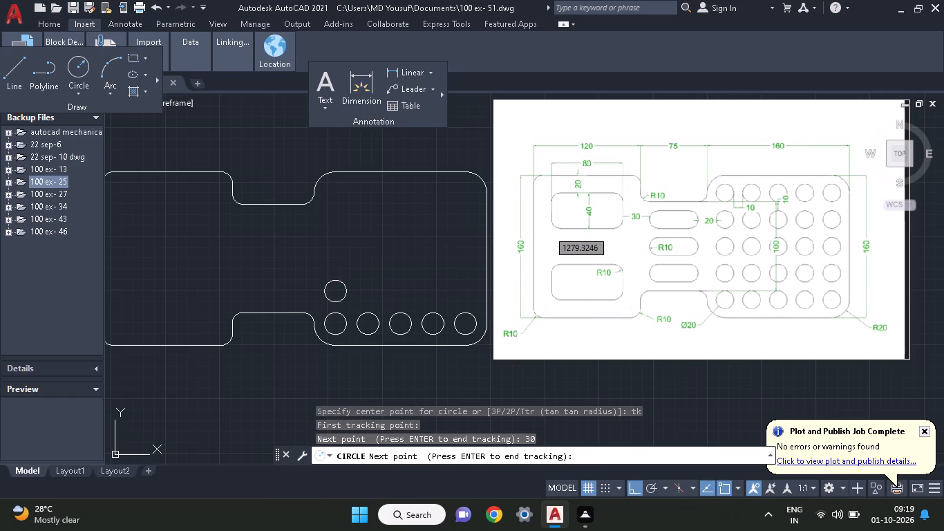
text(10)
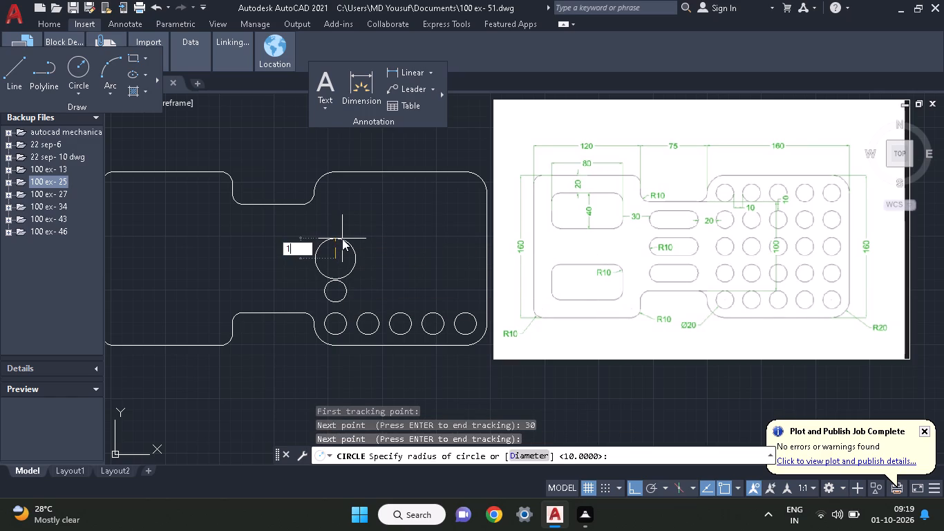
key(space)
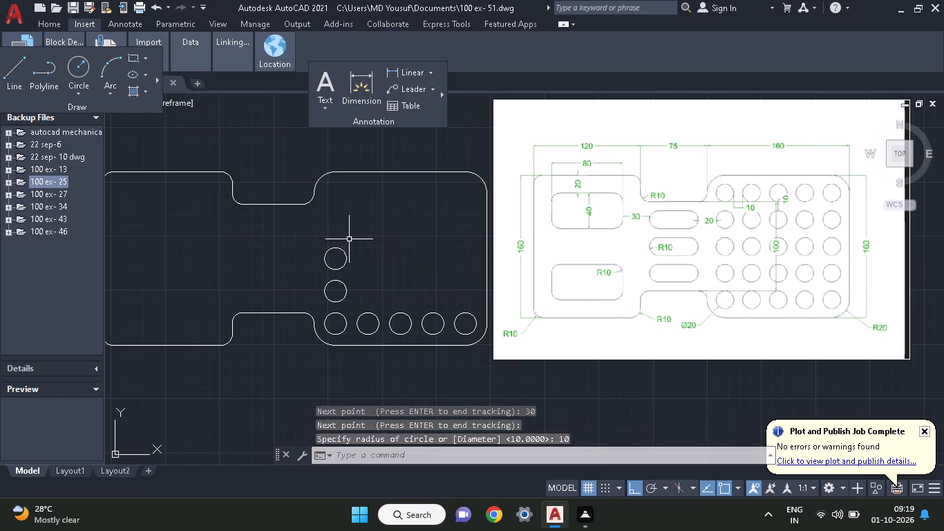
Draw the first column's fourth radius 10 circle from the bottom, with its centre tracked 30 above the third circle's centre.
text(c)
key(space)
text(tk)
key(space)
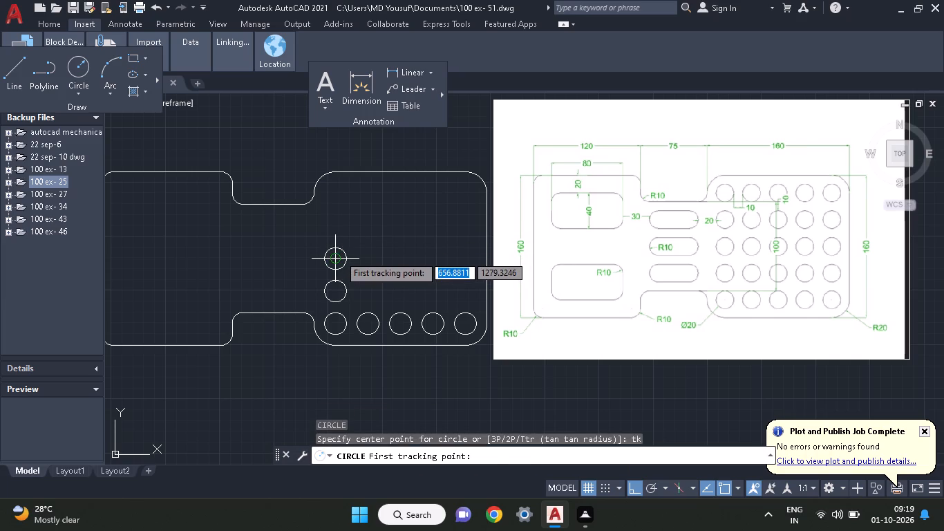
click(339, 255)
text(30)
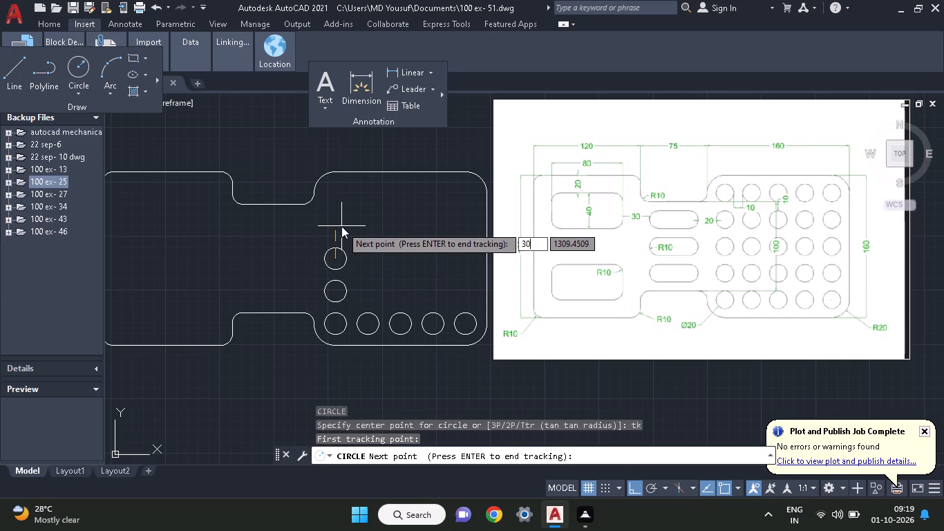
key(Return)
key(Return)
text(10)
key(space)
Draw the first column's top radius 10 circle, with its centre tracked 30 above the fourth circle's centre.
text(c)
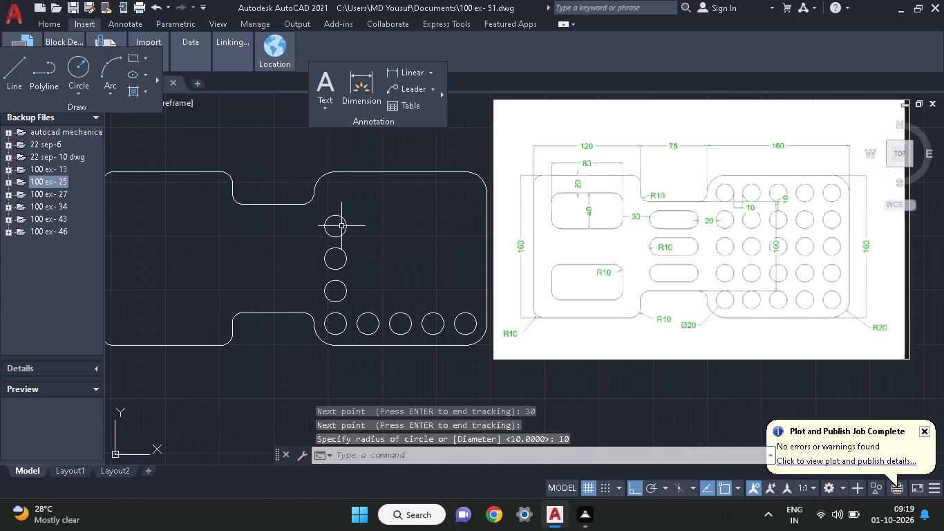
key(space)
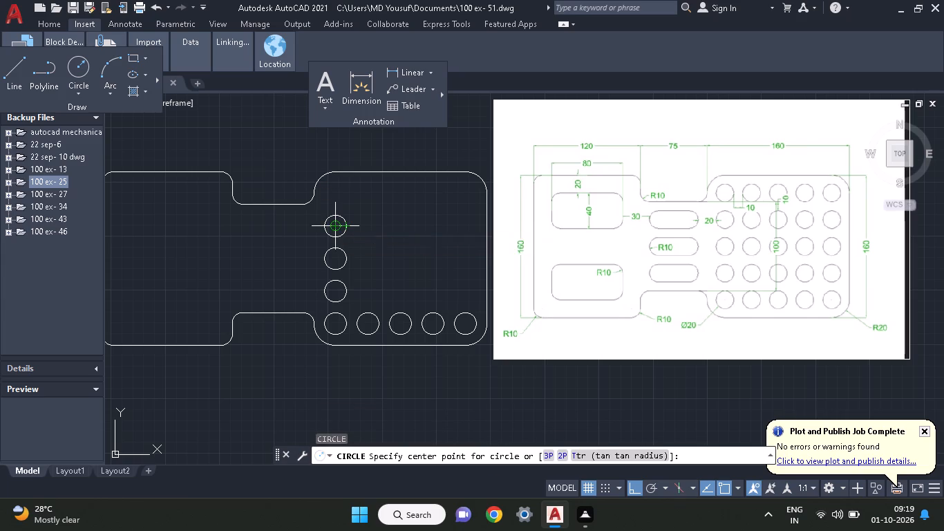
text(tk)
key(space)
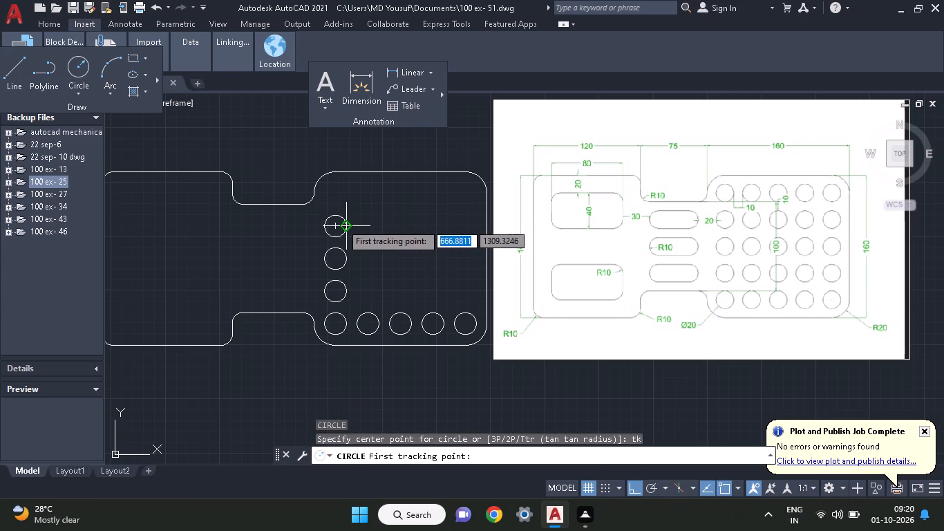
click(337, 223)
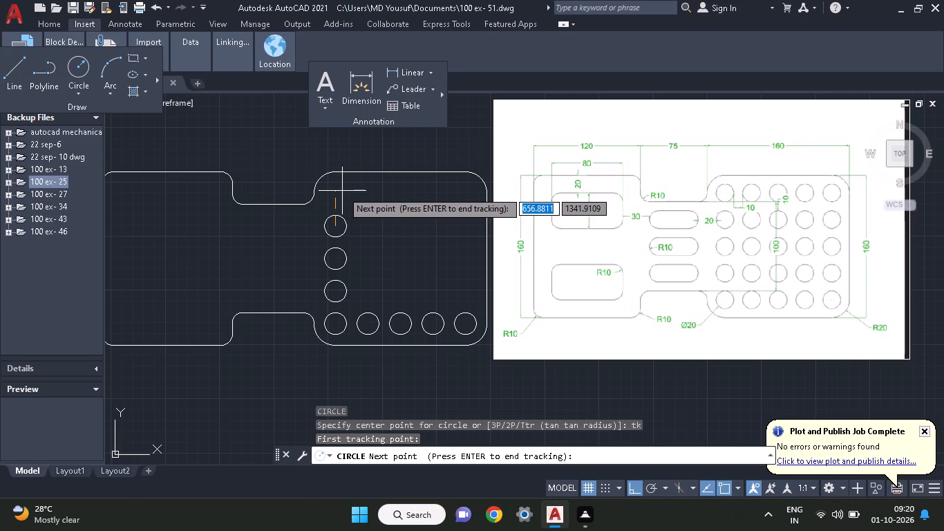
text(30)
key(Return)
key(Return)
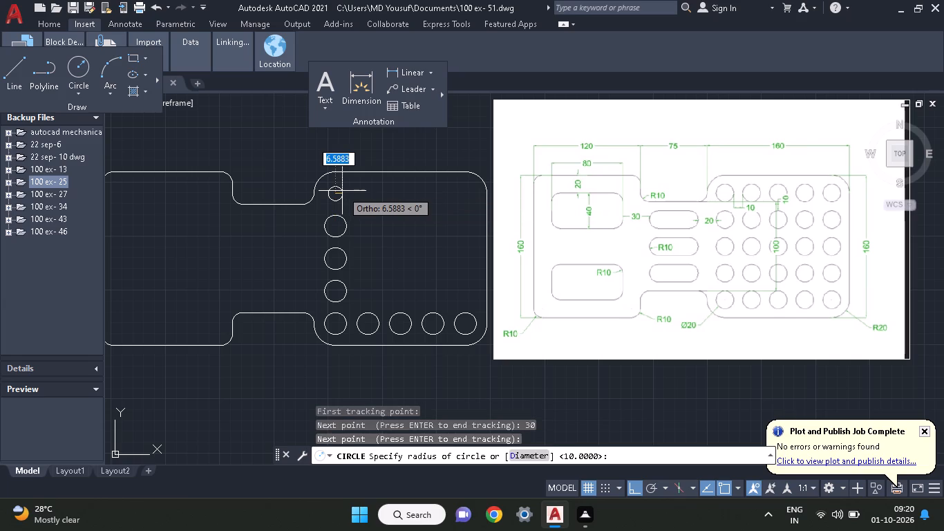
text(10)
key(space)
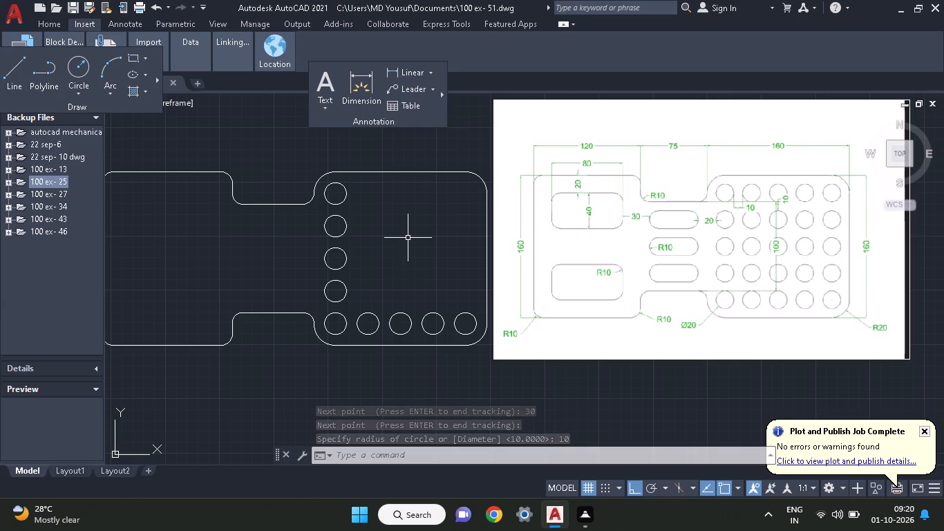
Draw a second radius 10 circle in the top hole row, with its centre tracked 30 to the right of the first circle's centre.
text(c)
key(space)
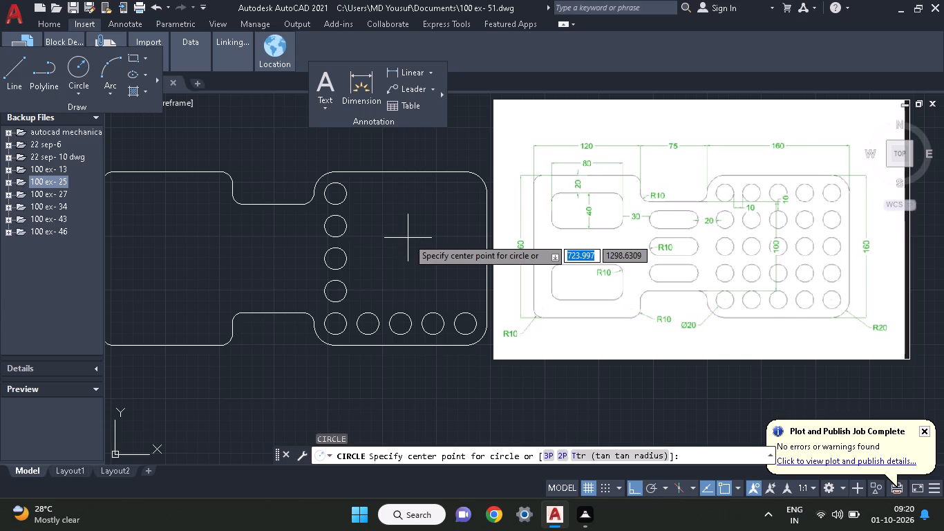
text(tk)
key(space)
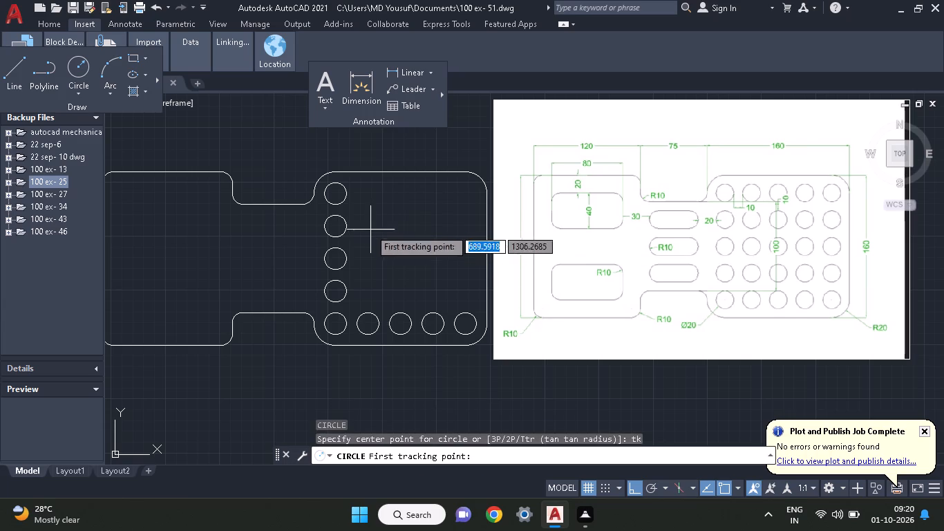
click(339, 191)
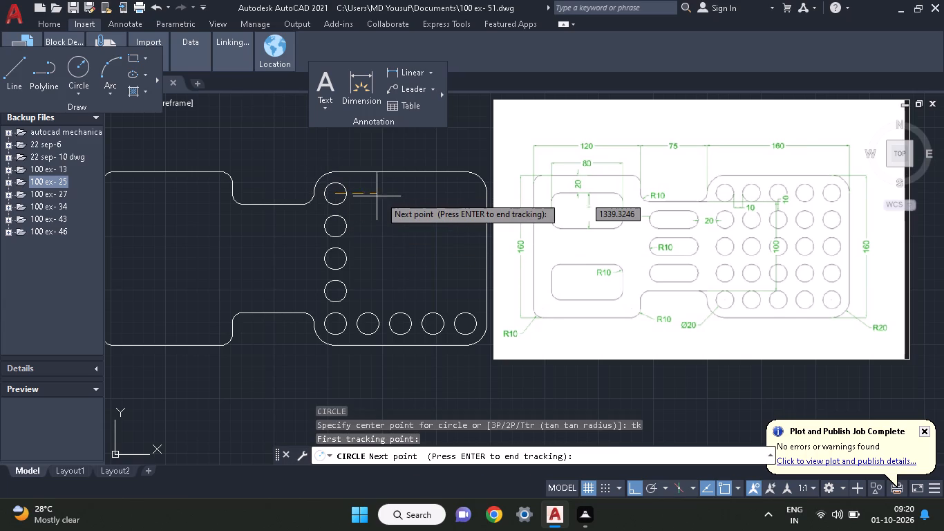
text(30)
key(Return)
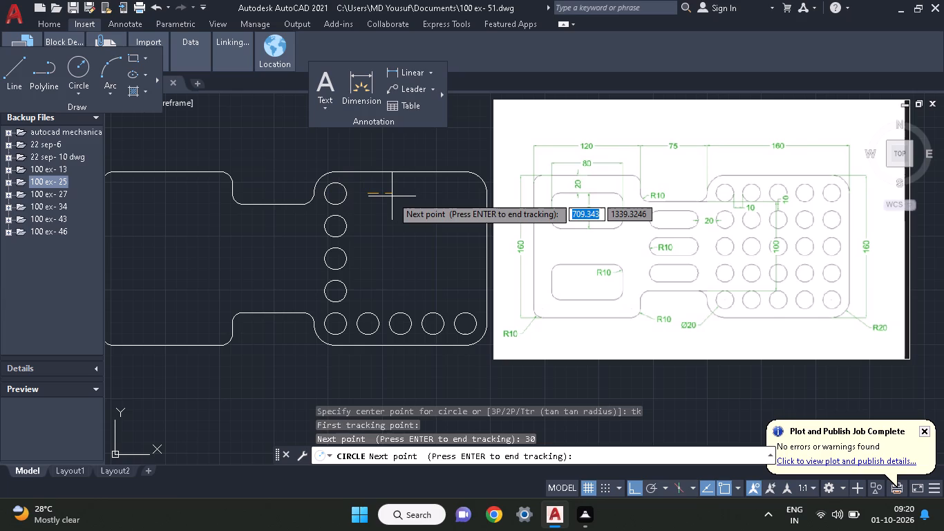
key(Return)
text(10)
key(space)
Draw a third radius 10 circle in the top hole row, with its centre tracked 30 to the right of the second circle's centre.
text(c)
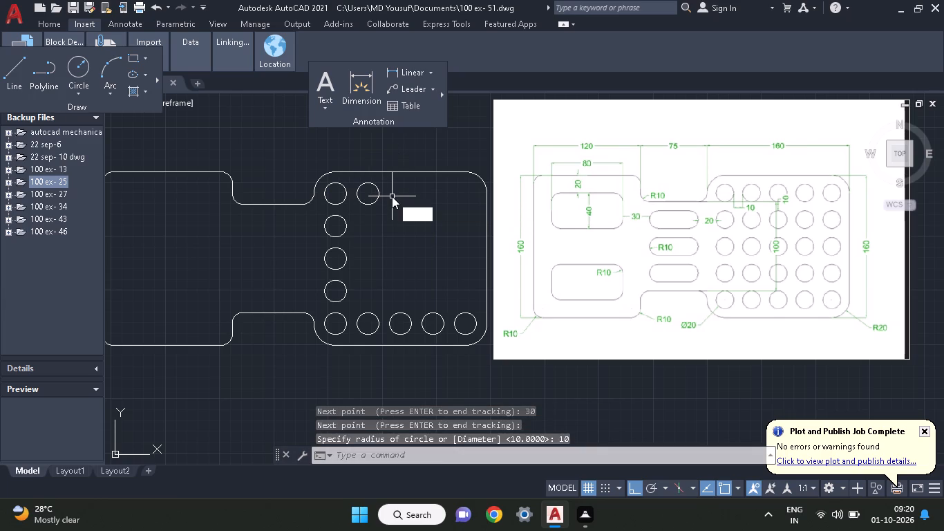
key(space)
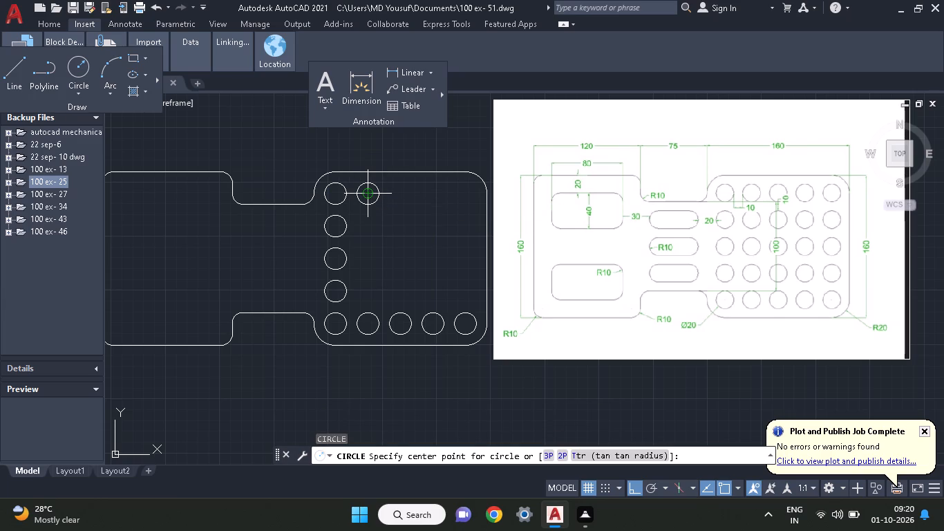
text(tk)
key(space)
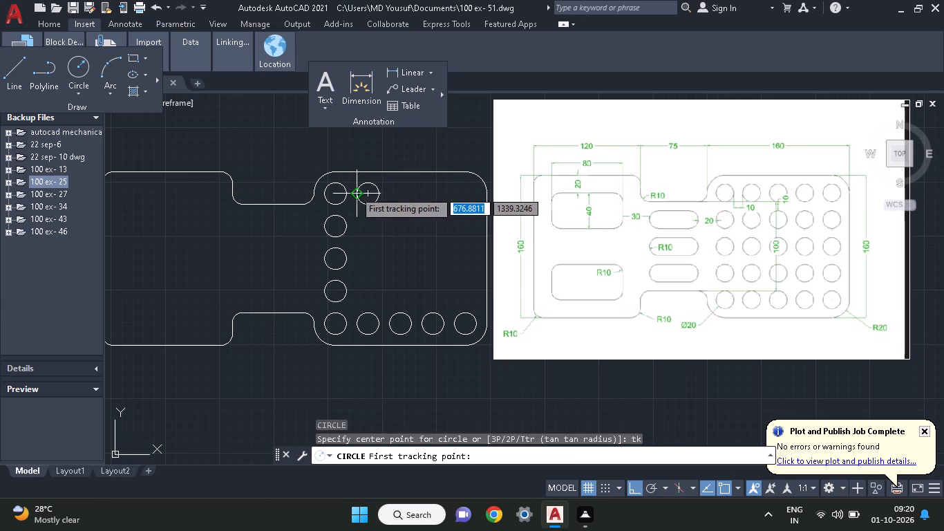
click(370, 192)
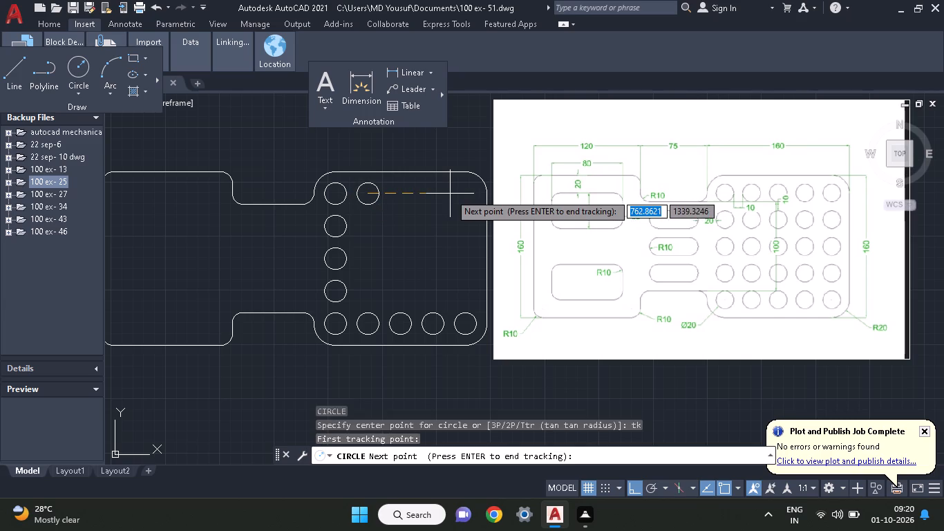
text(30)
key(Return)
key(Return)
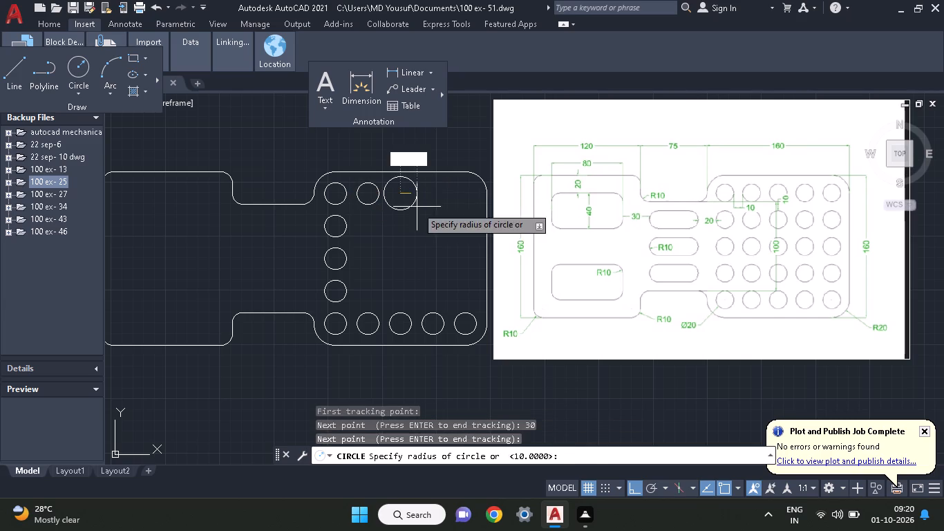
text(10)
key(space)
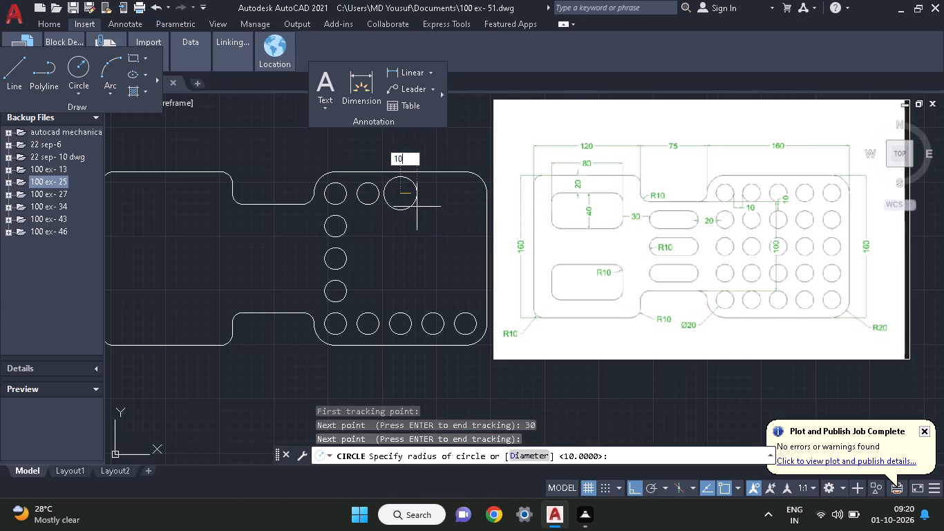
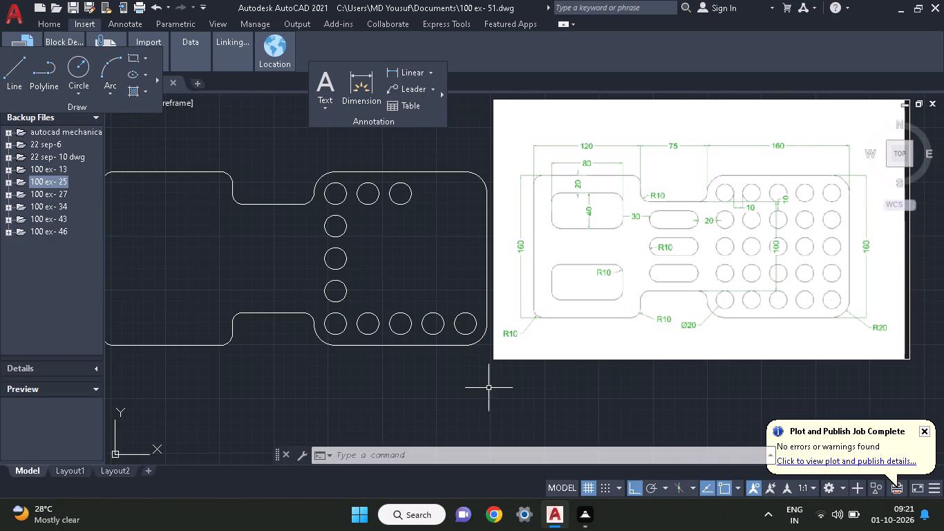
Draw the second radius 10 circle in the second hole row from the top, with its centre tracked 30 to the right of the first circle's centre.
text(c)
key(space)
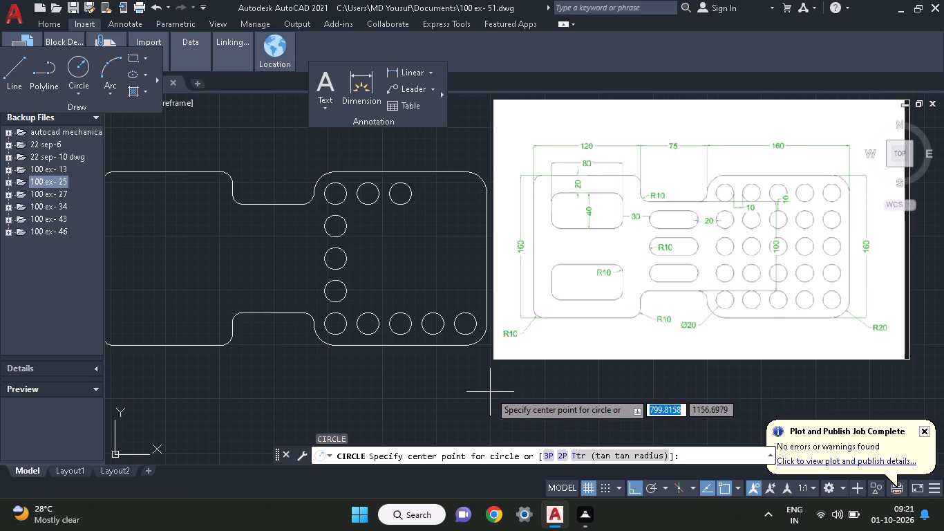
text(tk)
key(space)
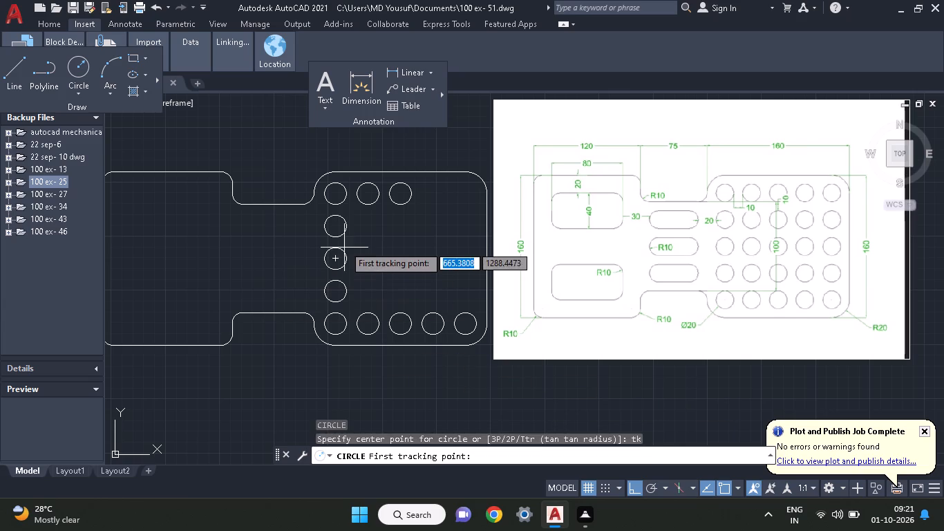
click(334, 230)
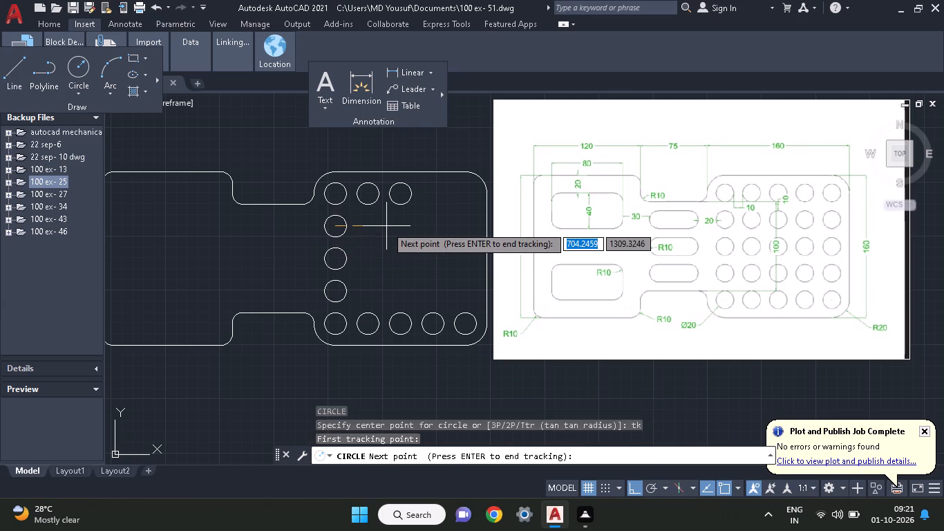
text(30)
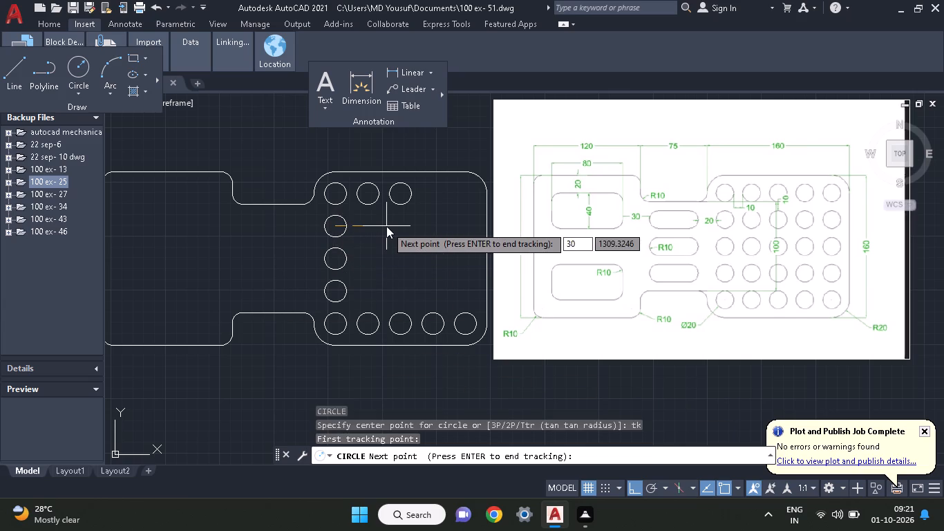
key(Return)
key(Return)
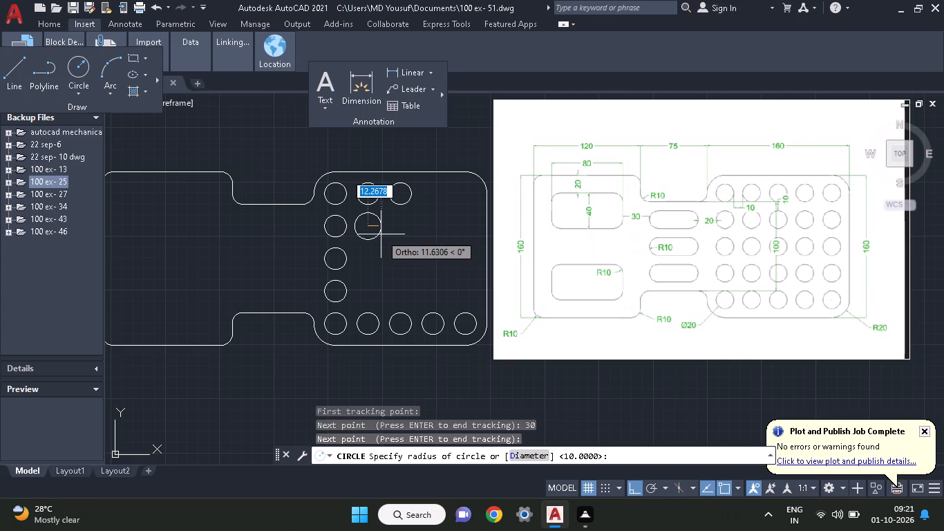
text(10)
key(space)
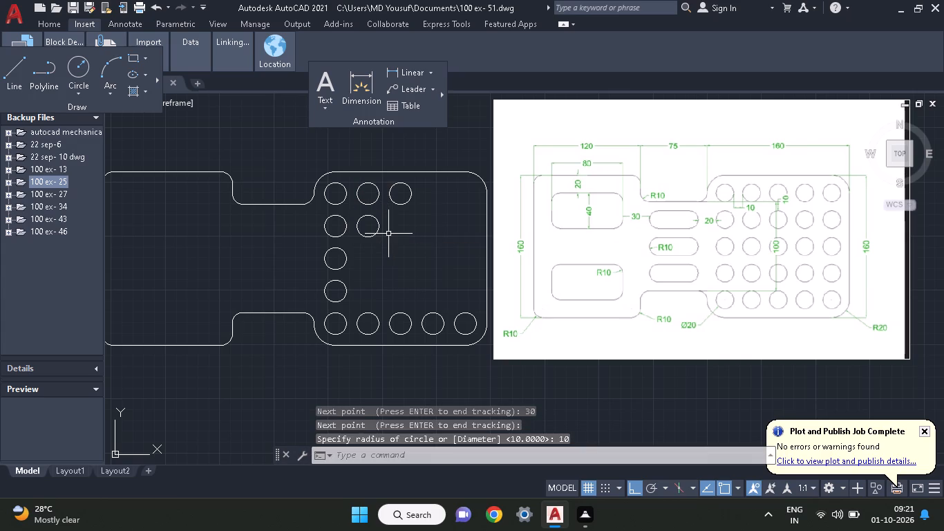
Draw the third radius 10 circle in the second row from the top, with its centre tracked 30 to the right of the second circle's centre.
text(c)
key(space)
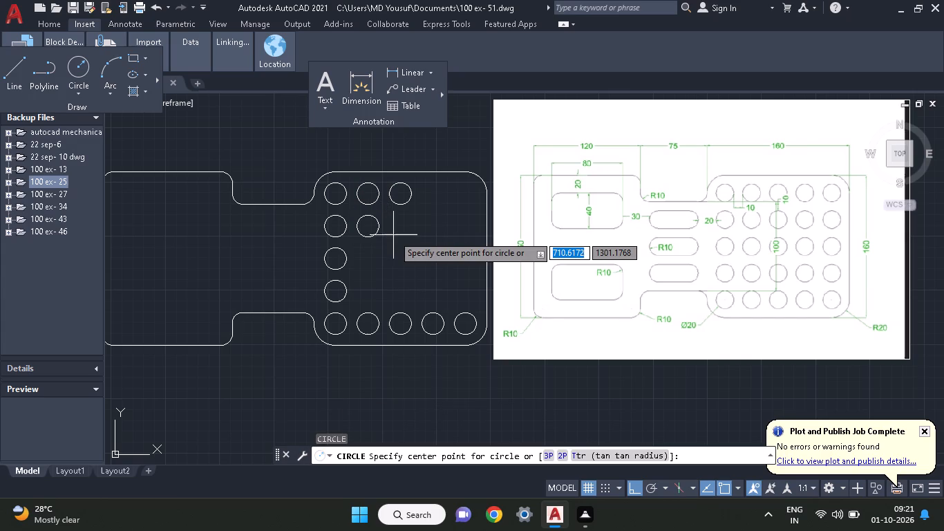
text(tk)
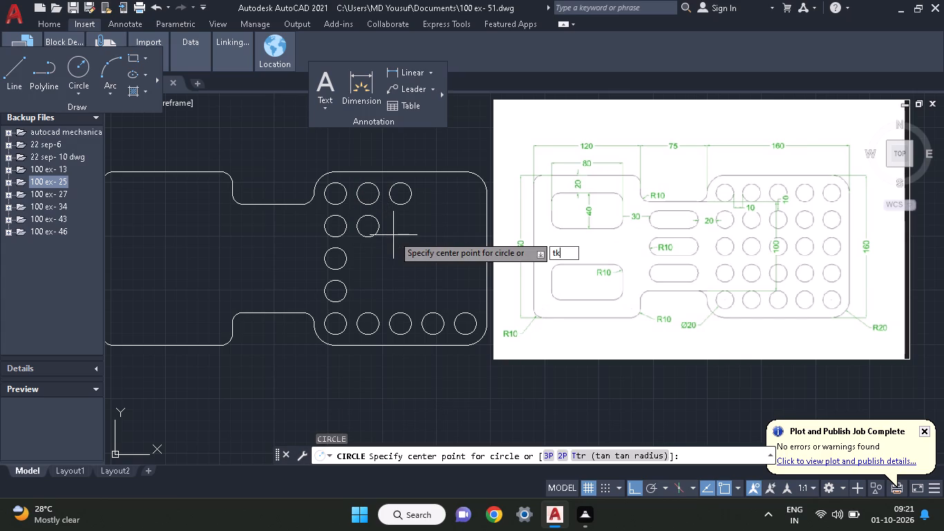
key(space)
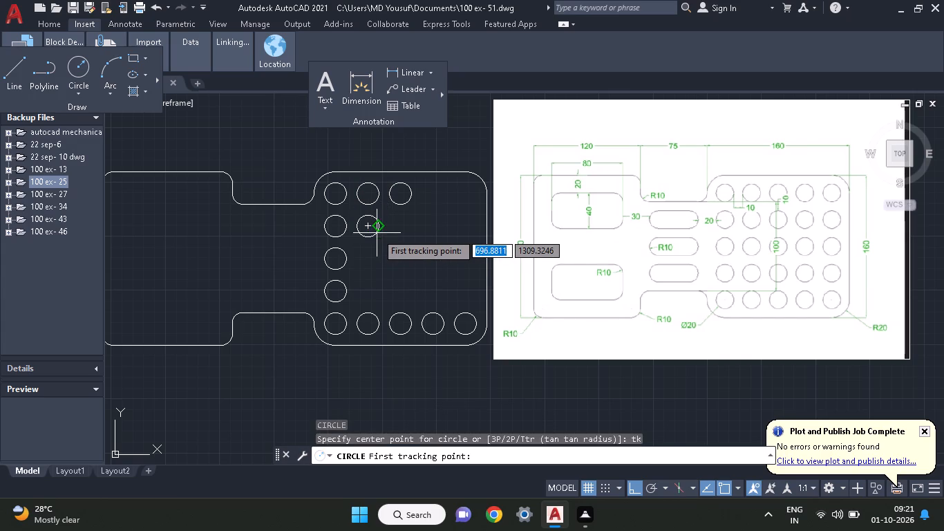
click(370, 228)
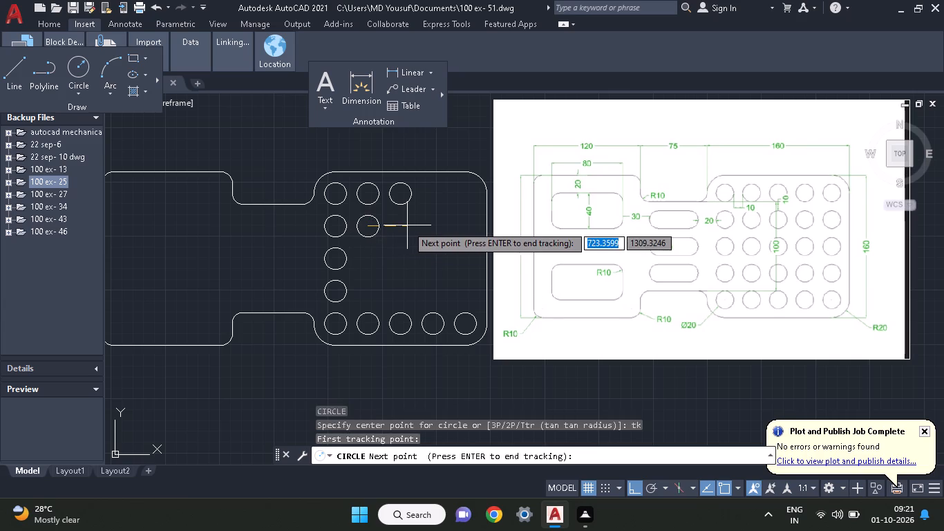
text(30)
key(Return)
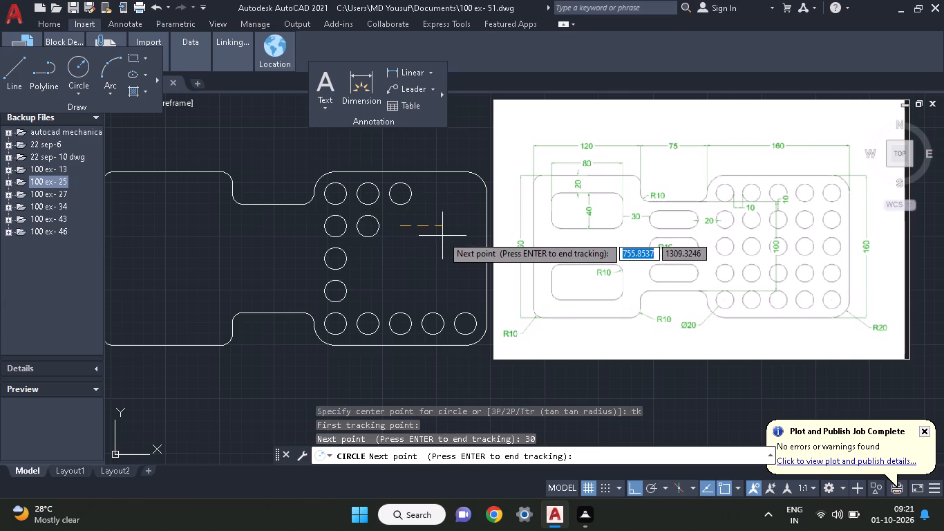
key(Return)
key(1)
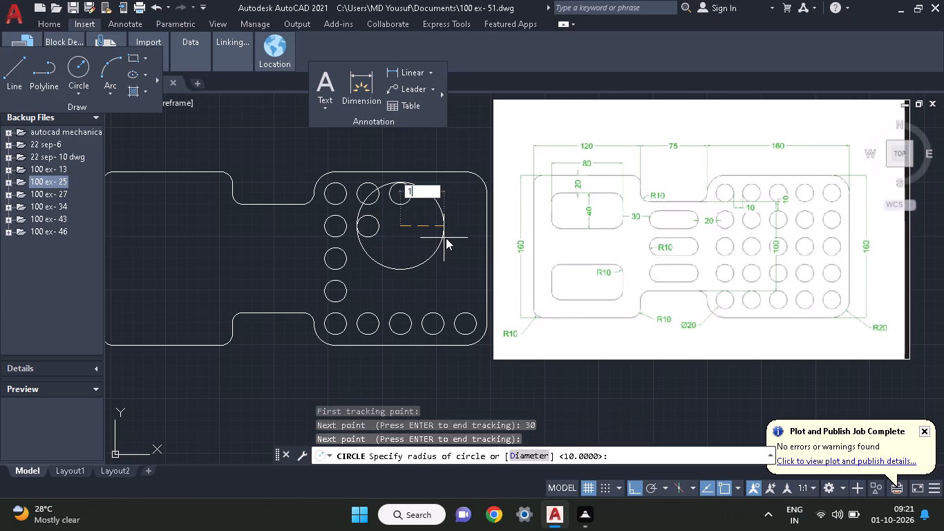
key(0)
key(space)
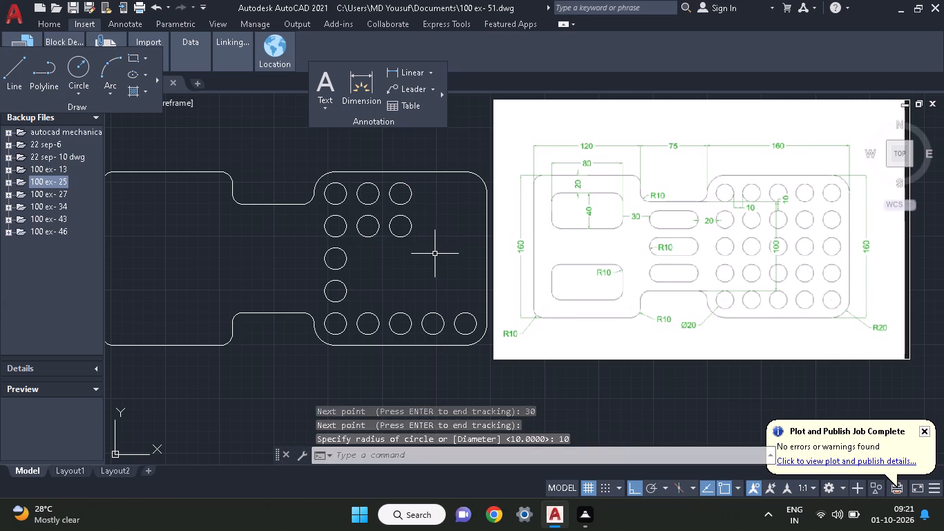
Draw the second radius 10 circle in the middle hole row, with its centre tracked 30 to the right of the first circle's centre.
text(c)
key(space)
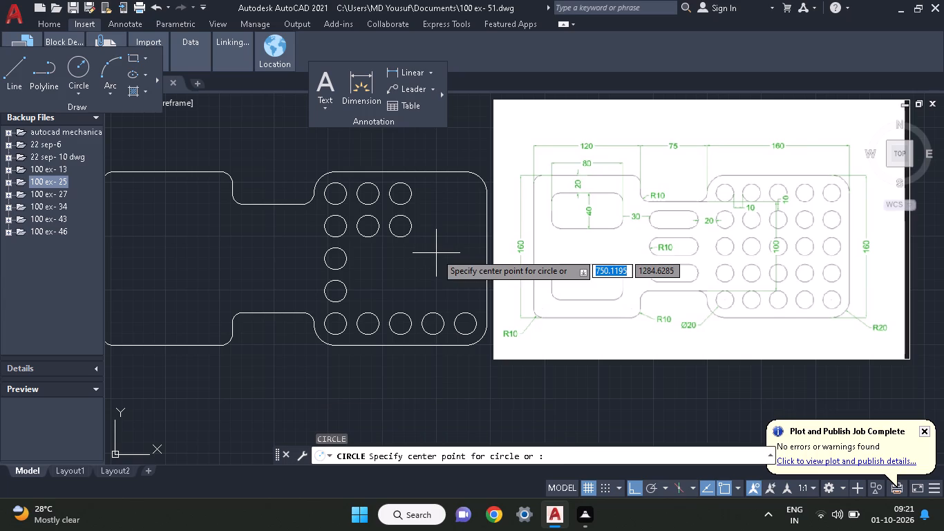
text(tk)
key(space)
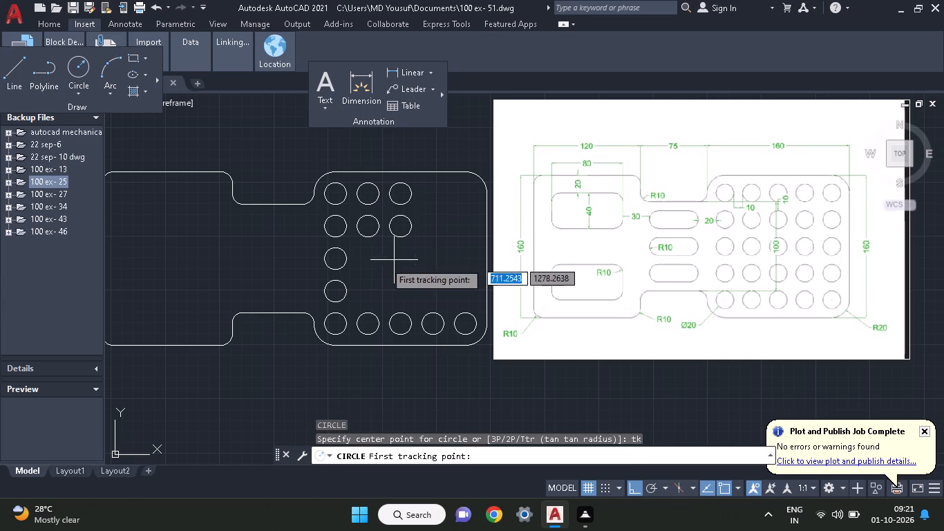
click(334, 259)
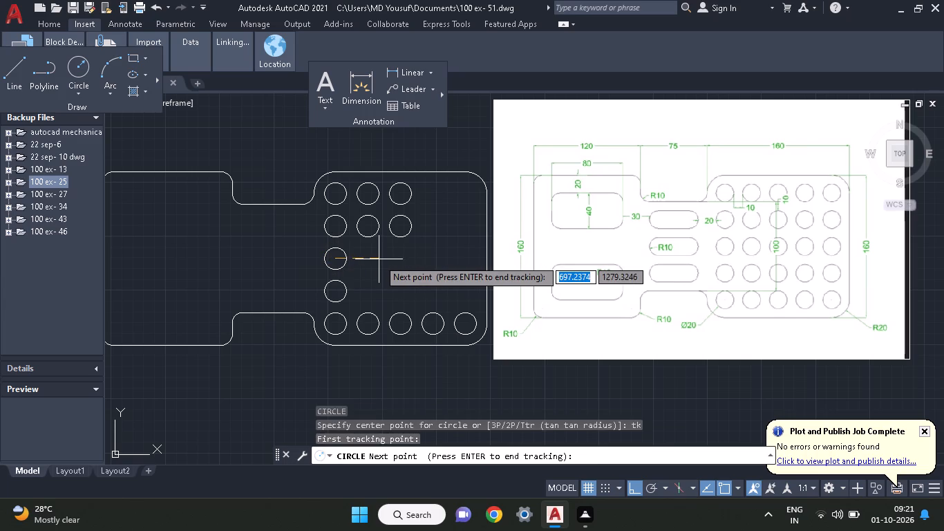
text(30)
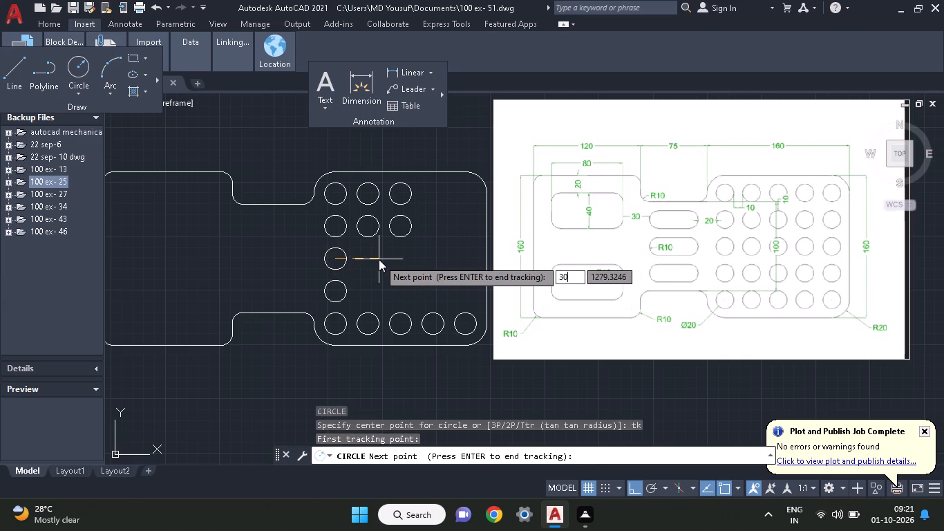
key(Return)
key(Return)
key(1)
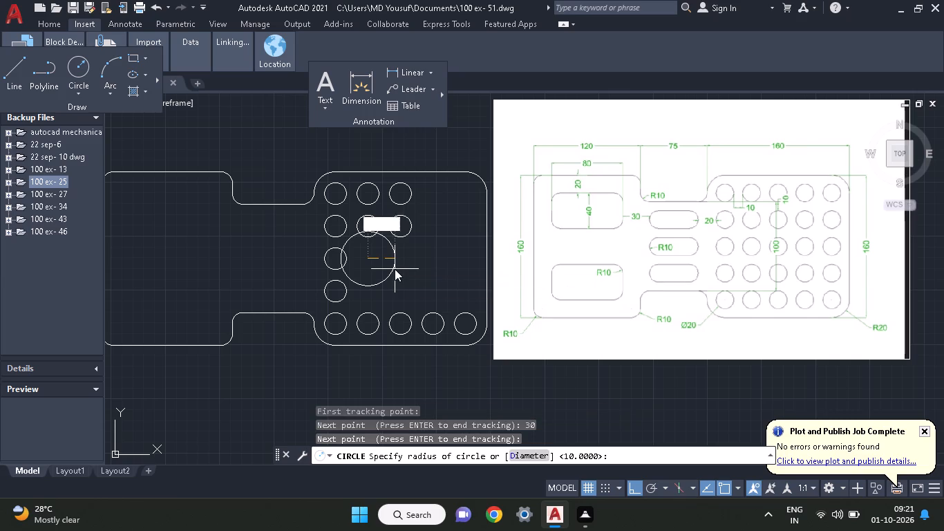
text(0)
key(space)
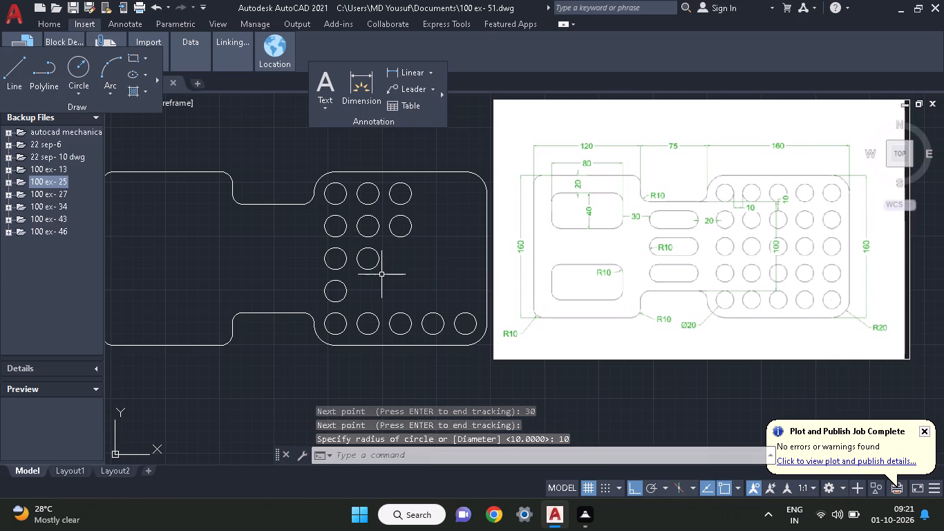
Draw the second radius 10 circle in the fourth row from the top, with its centre tracked 30 to the right of the first circle's centre.
text(c)
key(space)
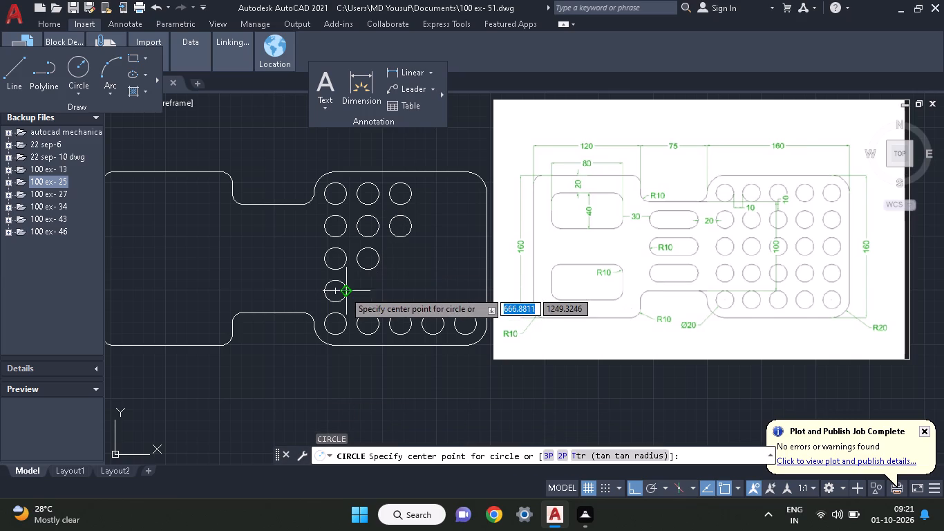
text(tk)
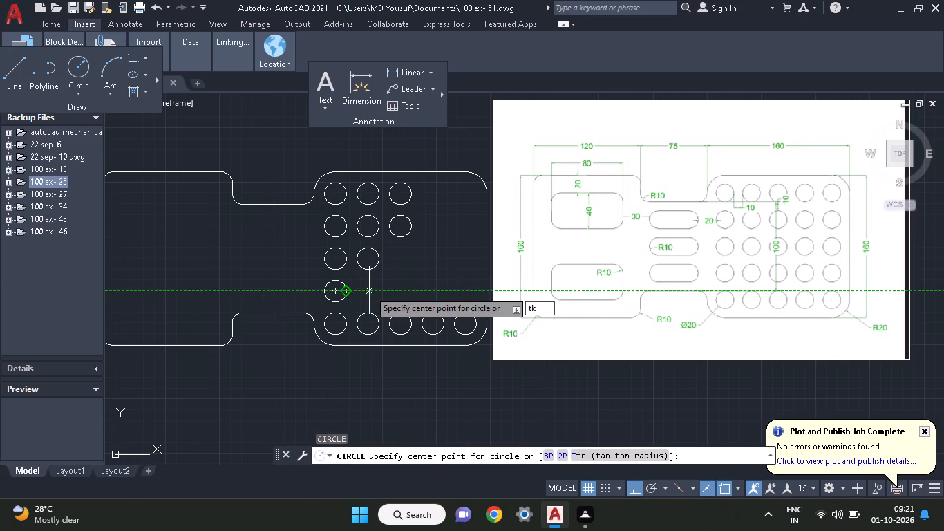
key(space)
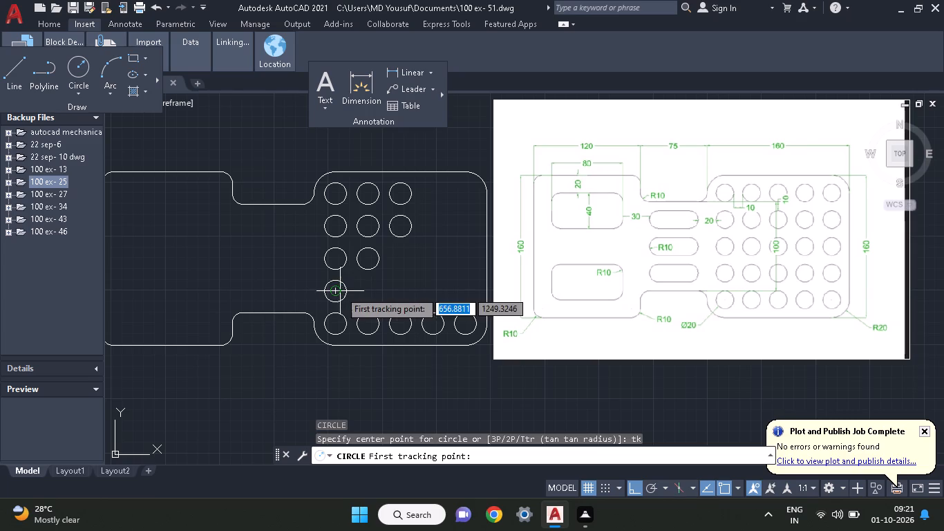
click(336, 291)
text(30)
key(Return)
key(Return)
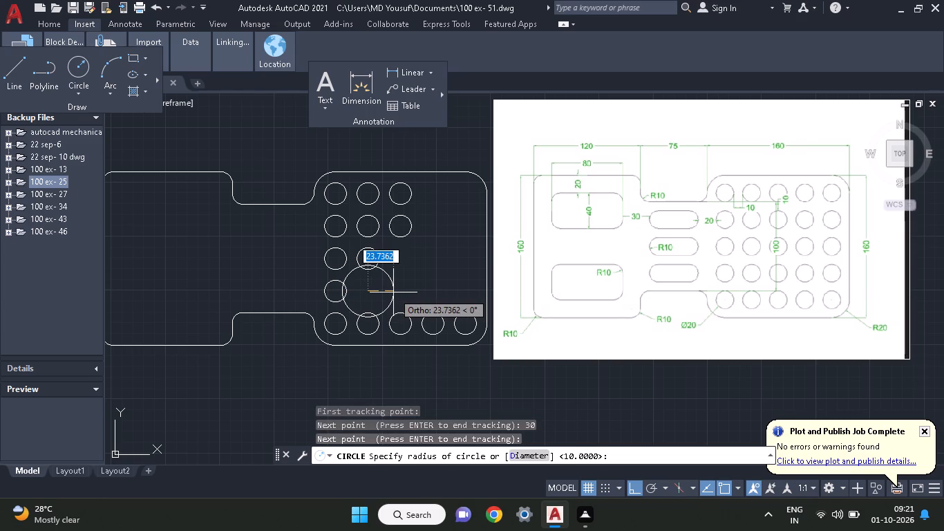
text(10)
key(space)
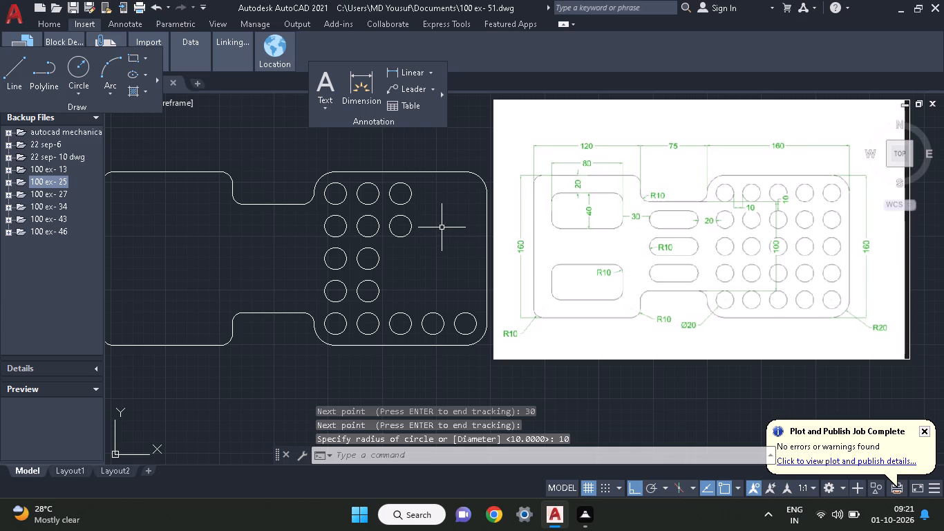
Draw the third radius 10 circle in the middle hole row, with its centre tracked 30 to the right of the second circle's centre.
text(c)
key(space)
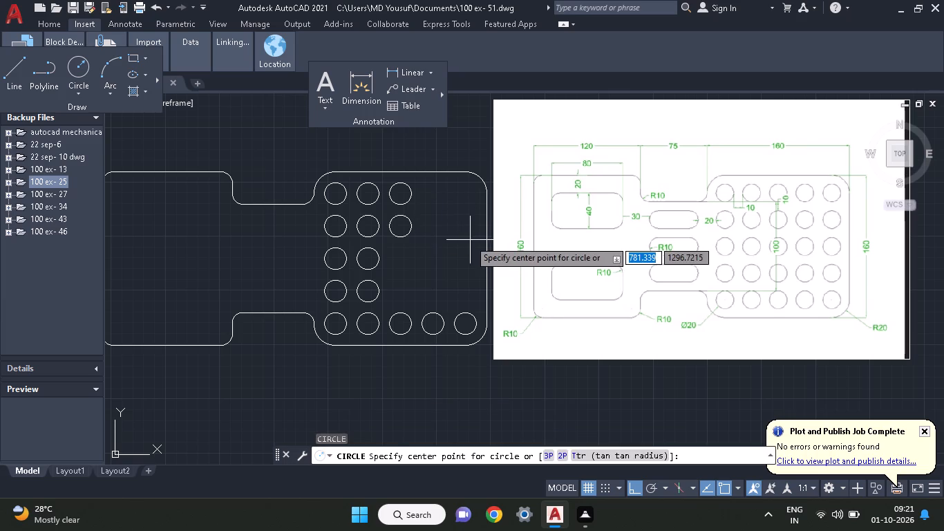
text(tk)
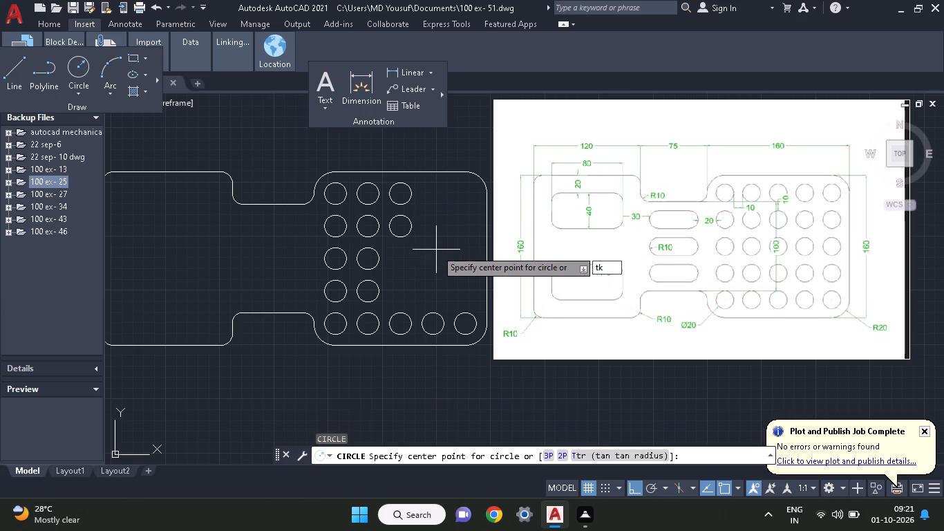
key(space)
click(370, 257)
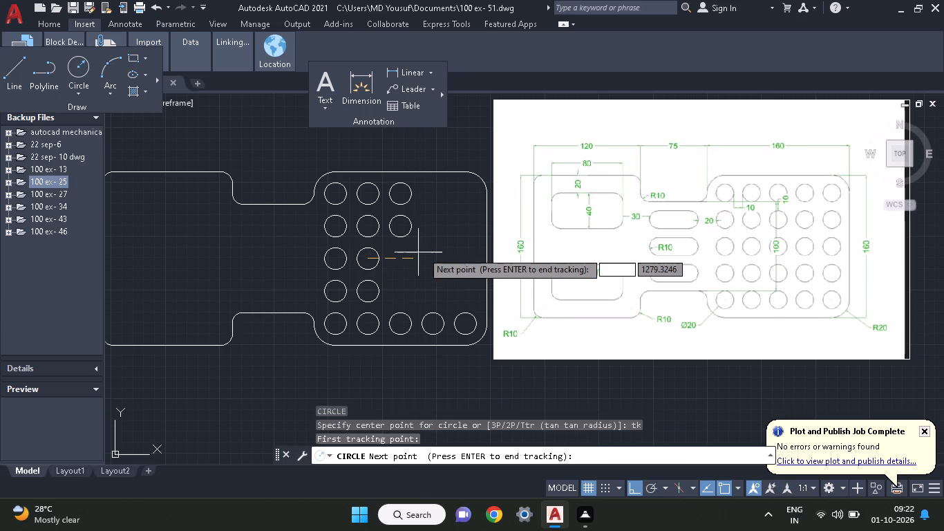
text(30)
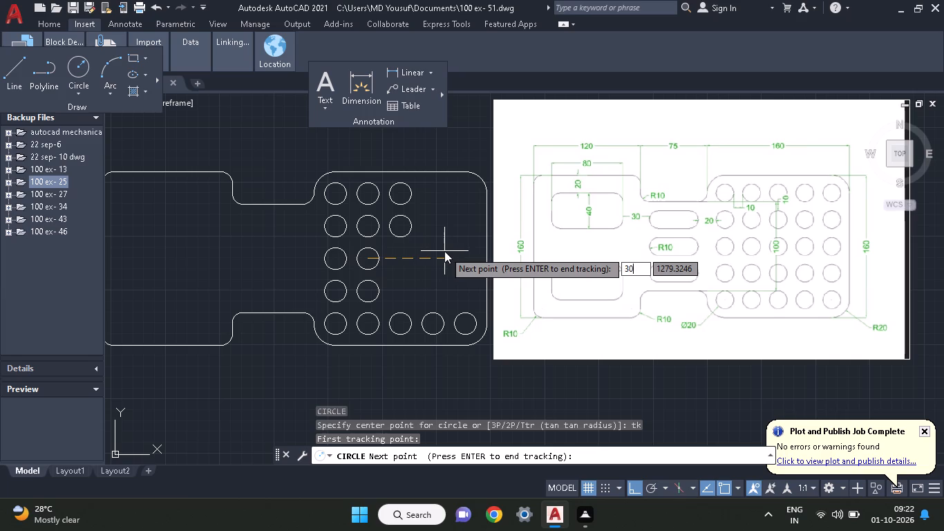
key(Return)
key(Return)
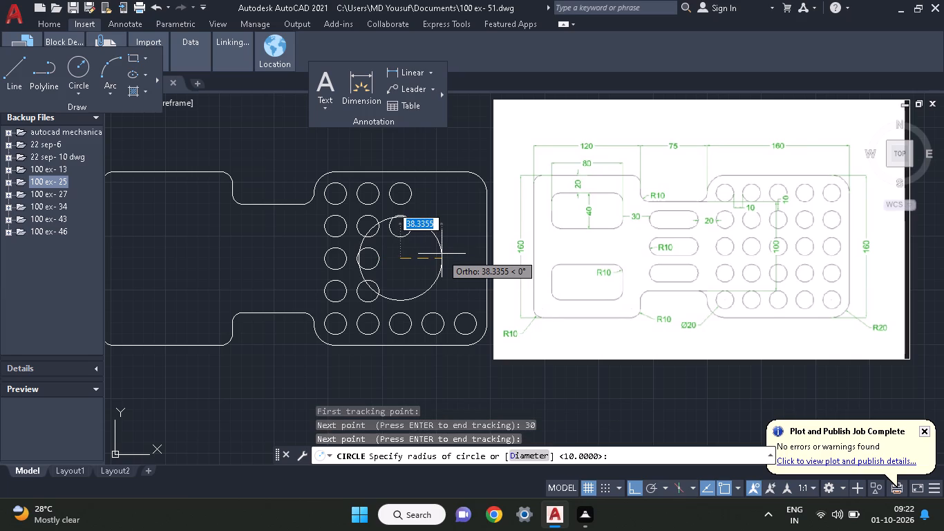
text(10)
key(space)
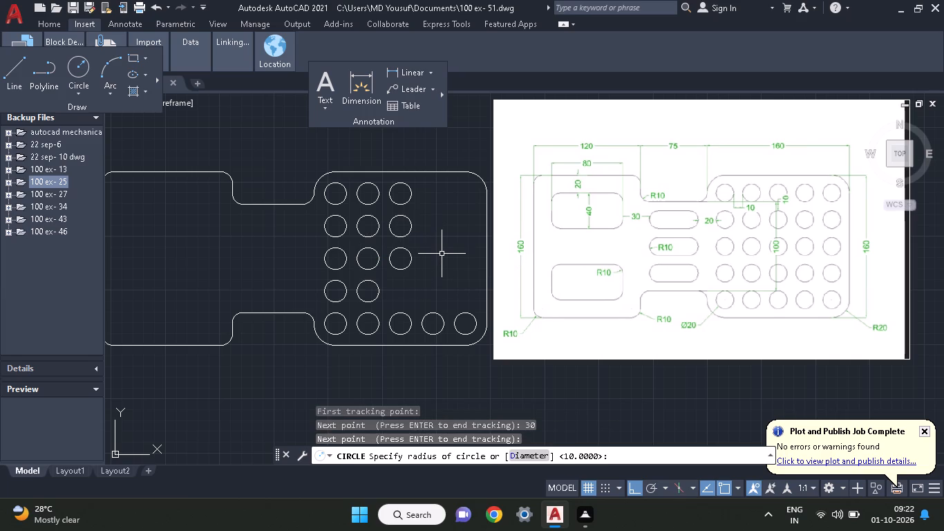
Draw the third radius 10 circle in the fourth row from the top, with its centre tracked 30 to the right of the second circle's centre.
text(c)
key(space)
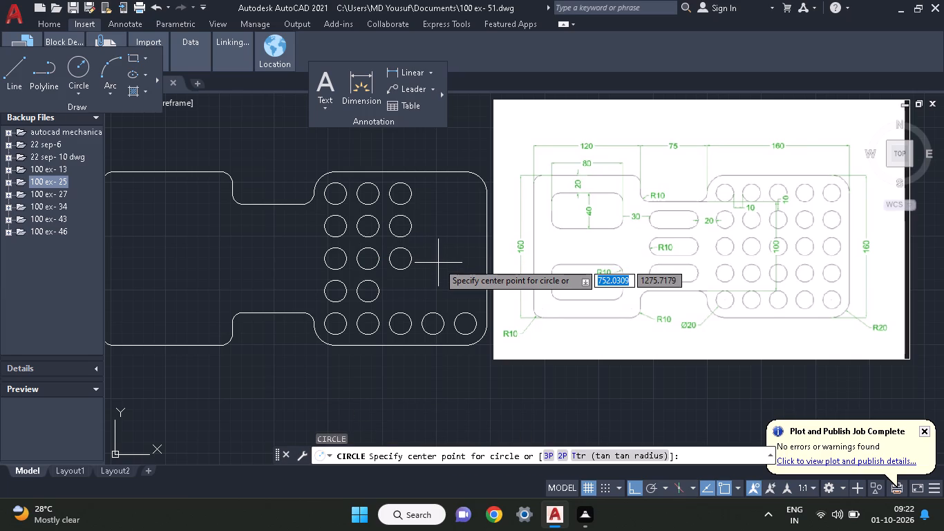
text(tk)
key(space)
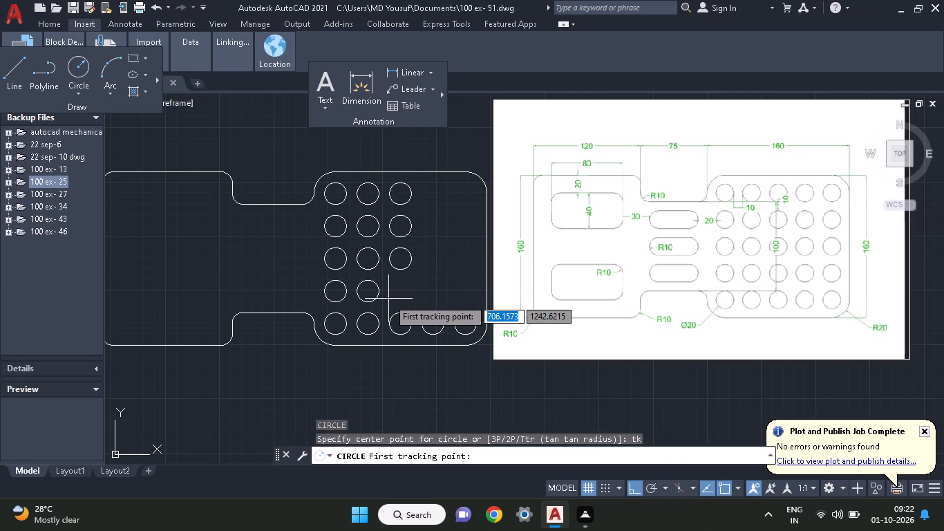
drag(365, 294, 377, 294)
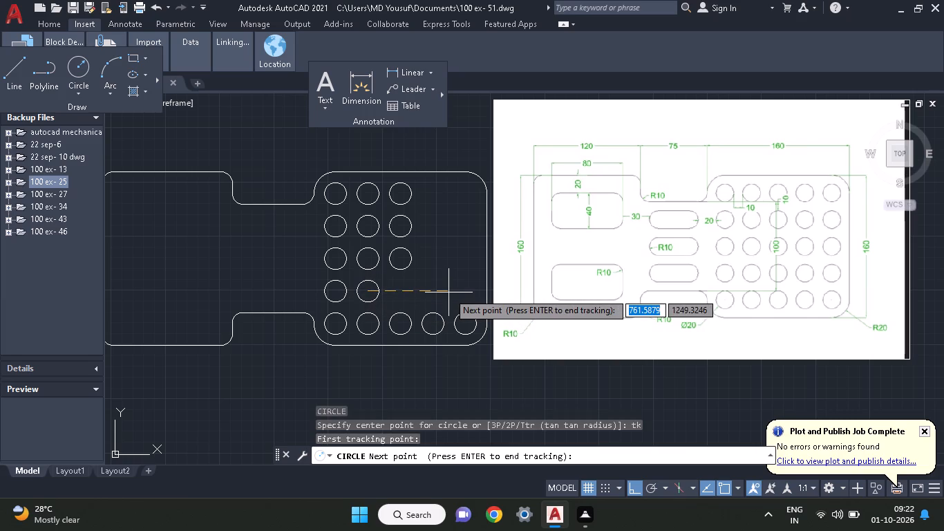
text(30)
key(space)
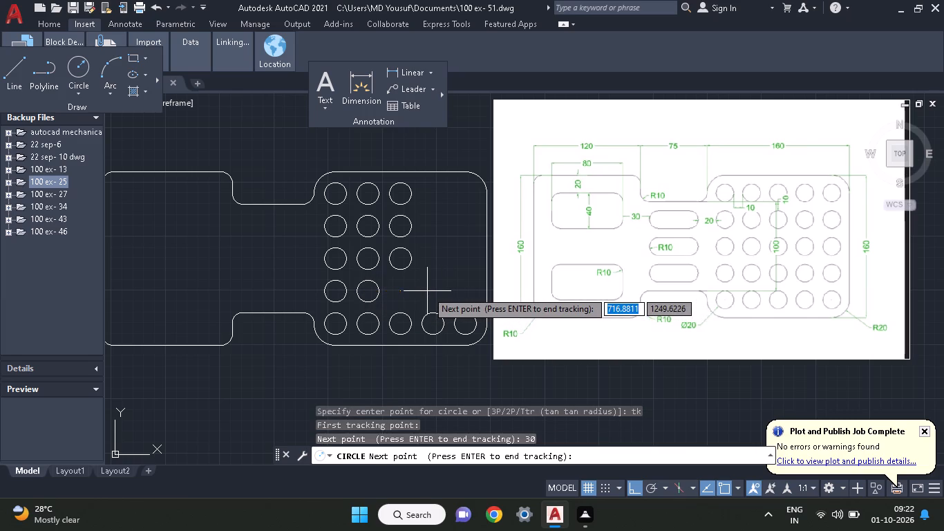
key(space)
text(10)
key(space)
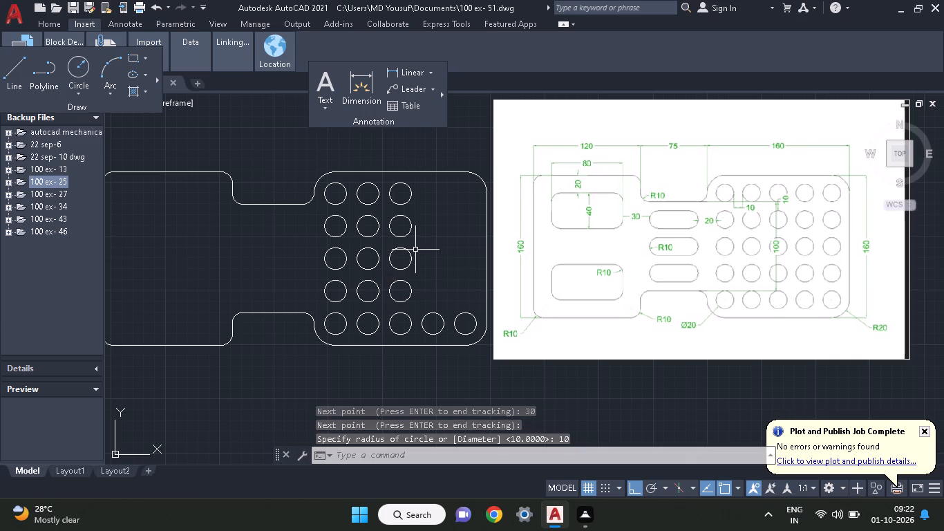
Draw the fourth radius 10 circle in the fourth row from the top, with its centre tracked 30 to the right of the third circle's centre.
text(c)
key(space)
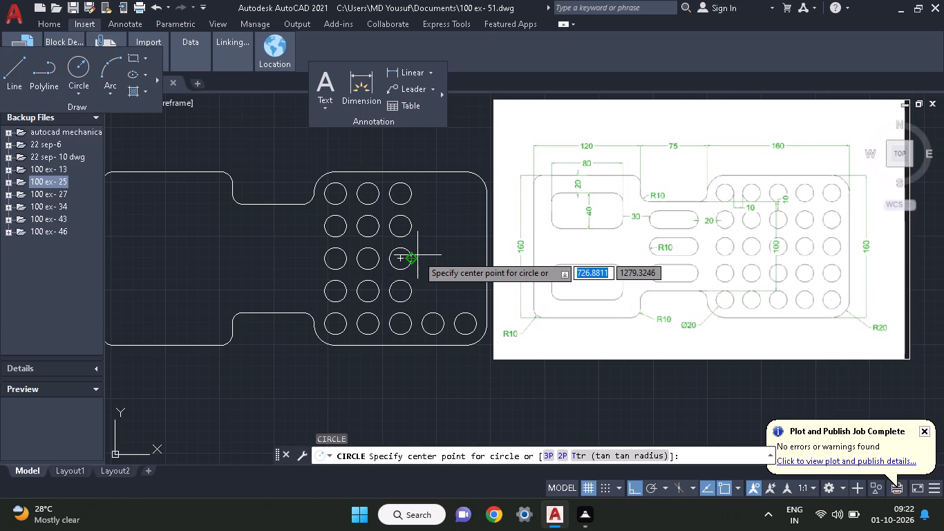
text(tk)
key(space)
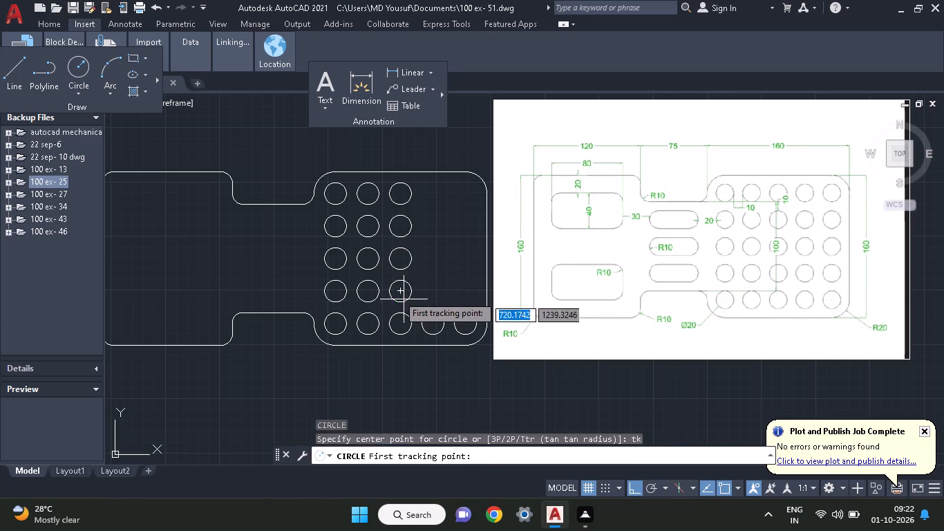
click(397, 294)
text(30)
key(Return)
key(Return)
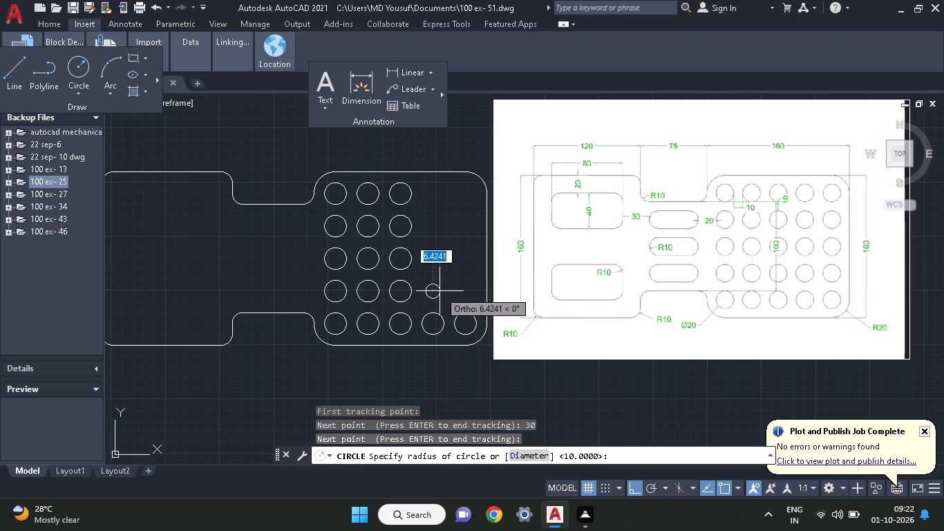
text(10)
key(space)
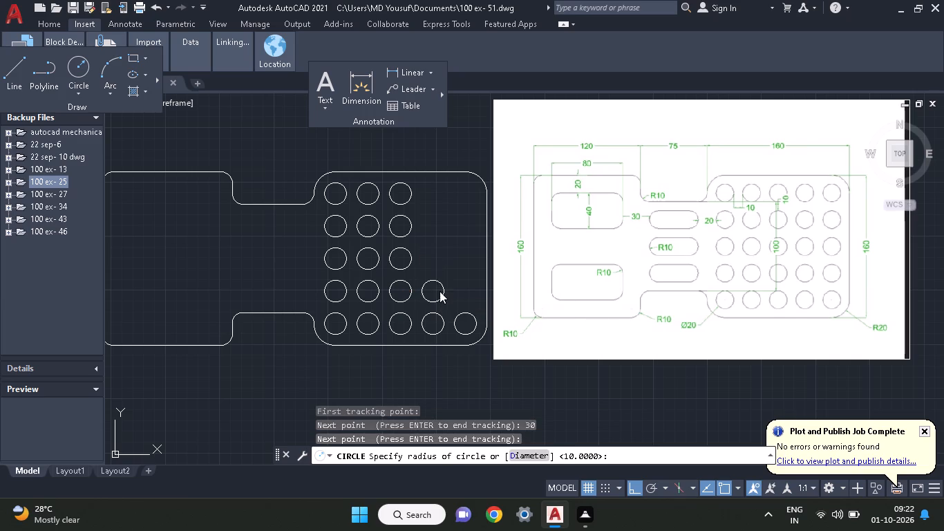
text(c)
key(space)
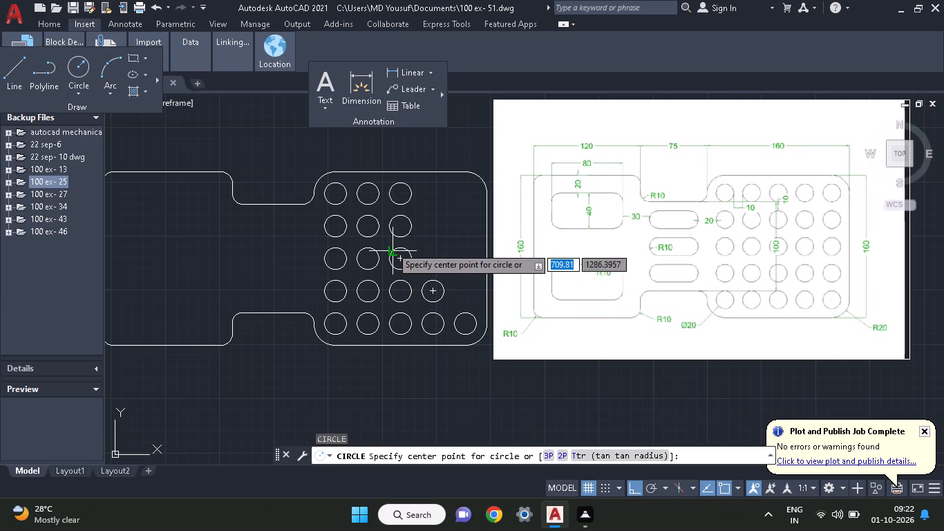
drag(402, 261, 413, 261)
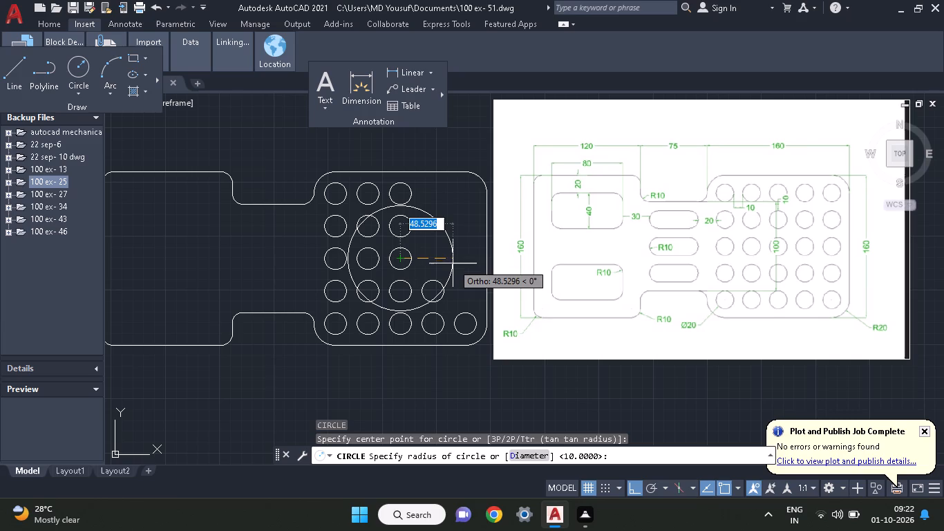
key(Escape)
Draw the fourth radius 10 circle in the middle hole row, with its centre tracked 30 to the right of the third circle's centre.
text(c)
key(space)
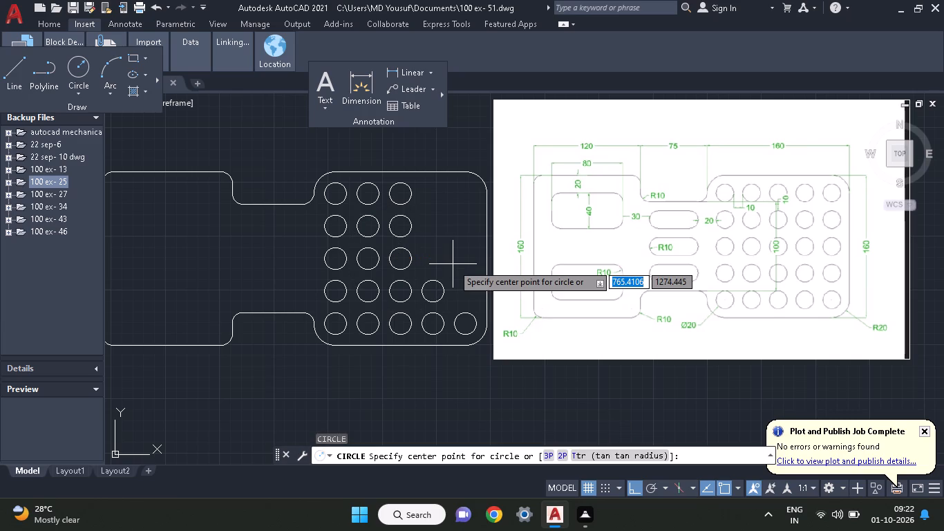
text(tk)
key(space)
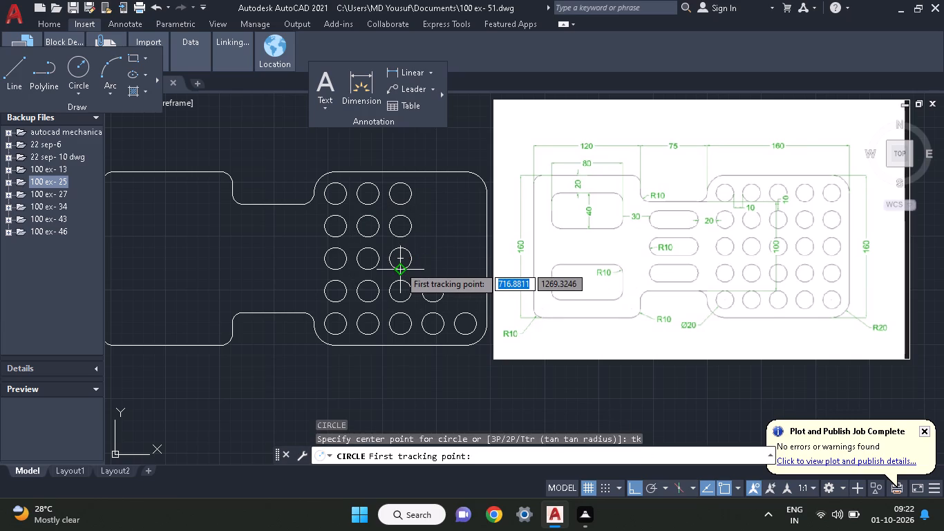
click(399, 257)
text(30)
key(Return)
key(Return)
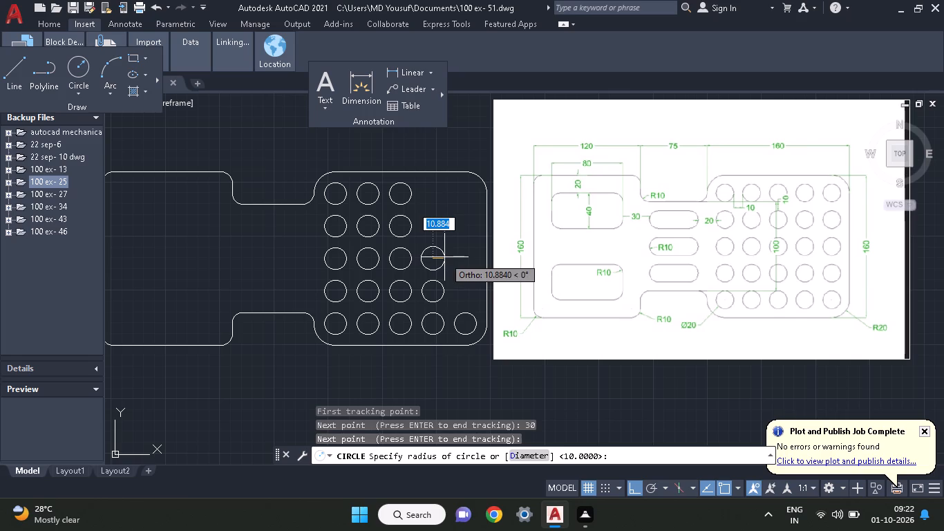
text(10)
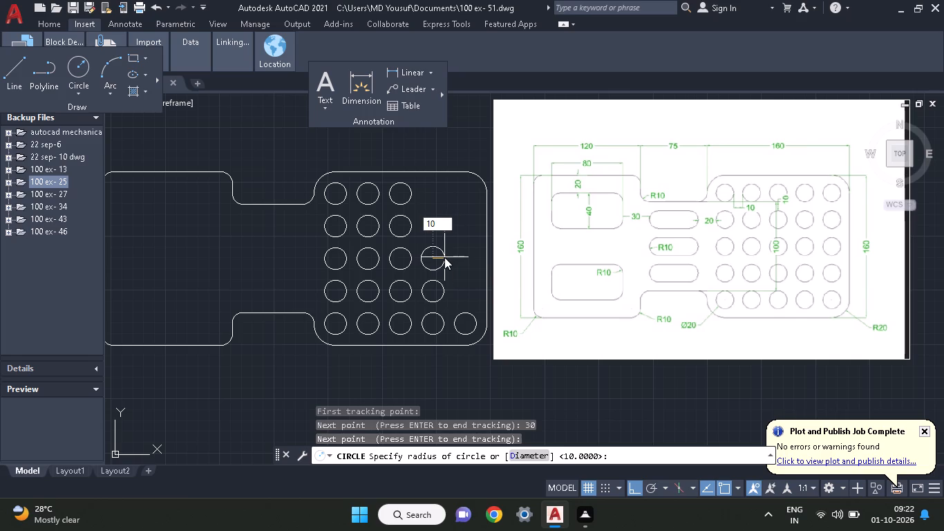
key(space)
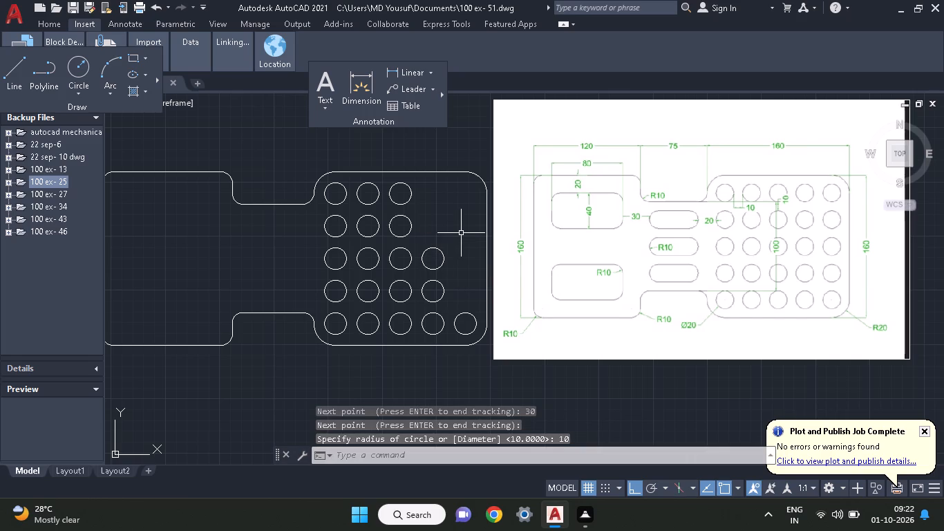
Draw the fourth radius 10 circle in the second row from the top, with its centre tracked 30 to the right of the third circle's centre.
text(c)
key(space)
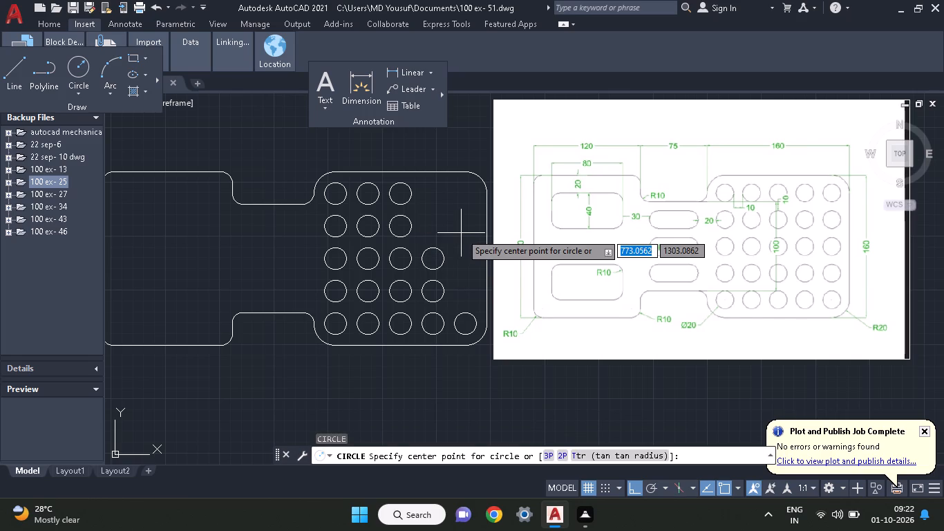
text(tk)
key(space)
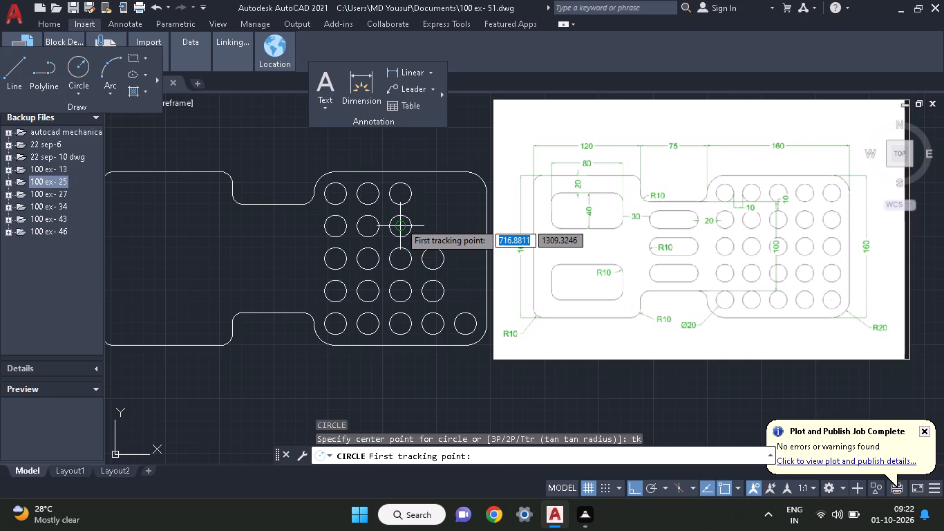
drag(400, 223, 409, 223)
text(30)
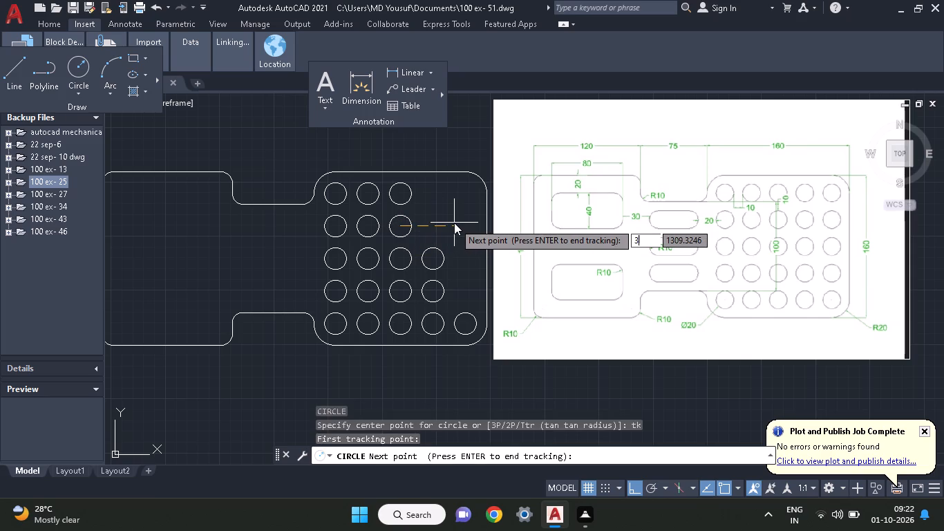
key(Return)
key(Return)
text(10)
key(space)
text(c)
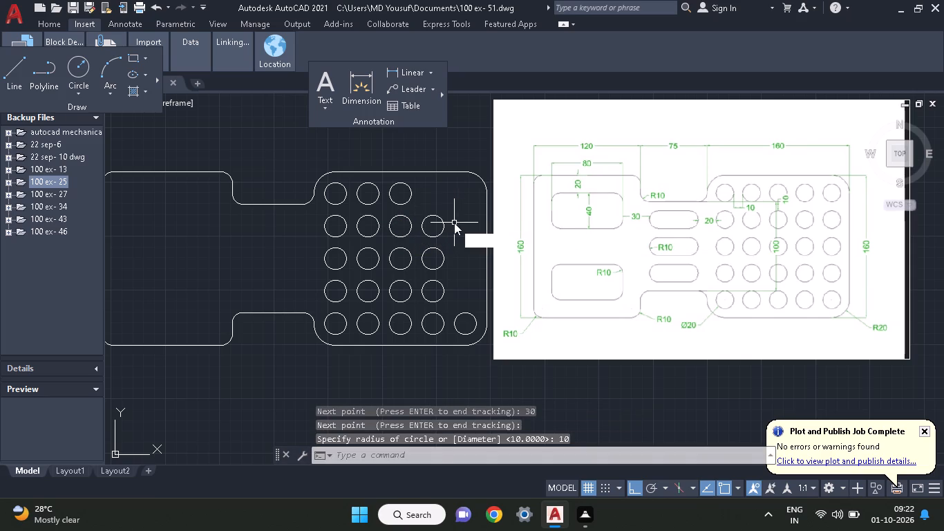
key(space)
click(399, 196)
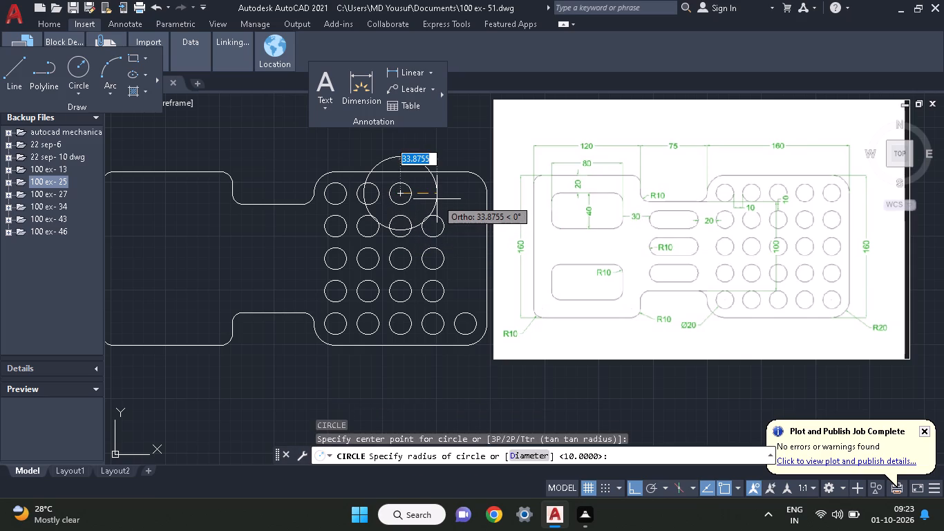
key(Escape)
Draw the fourth radius 10 circle in the top hole row, with its centre tracked 30 to the right of the third circle's centre.
text(c)
key(space)
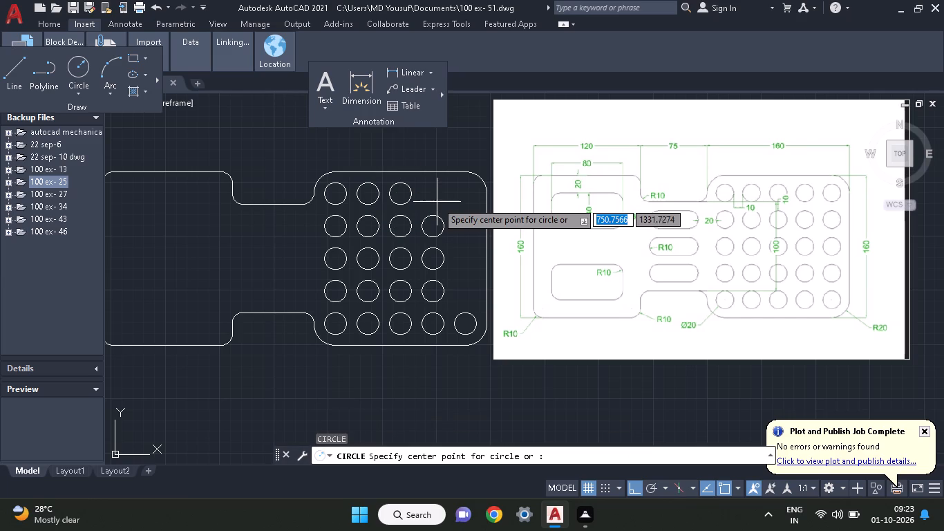
text(tk)
key(space)
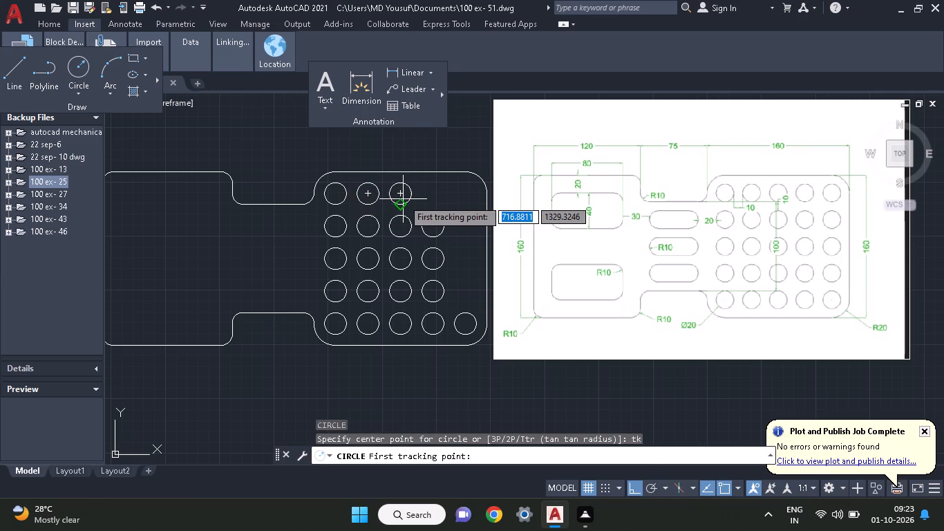
click(402, 193)
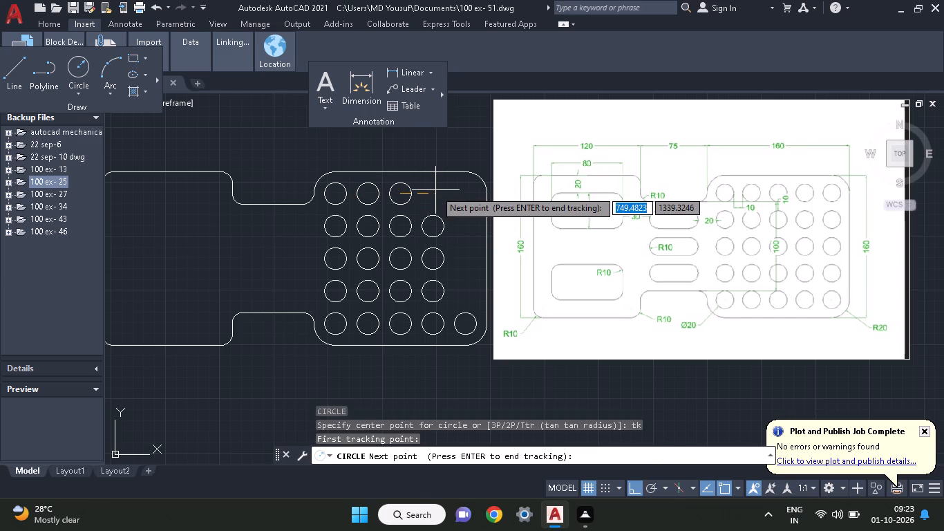
text(30)
key(Return)
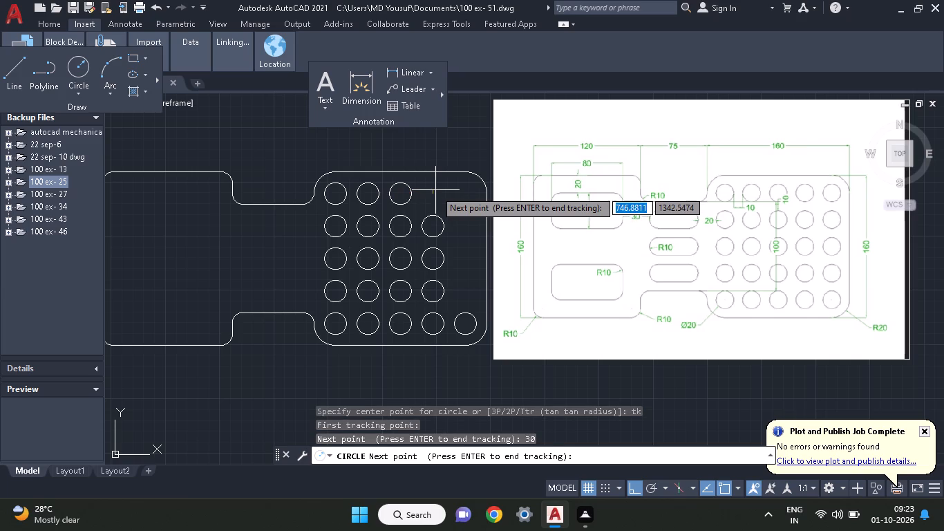
key(Return)
text(10)
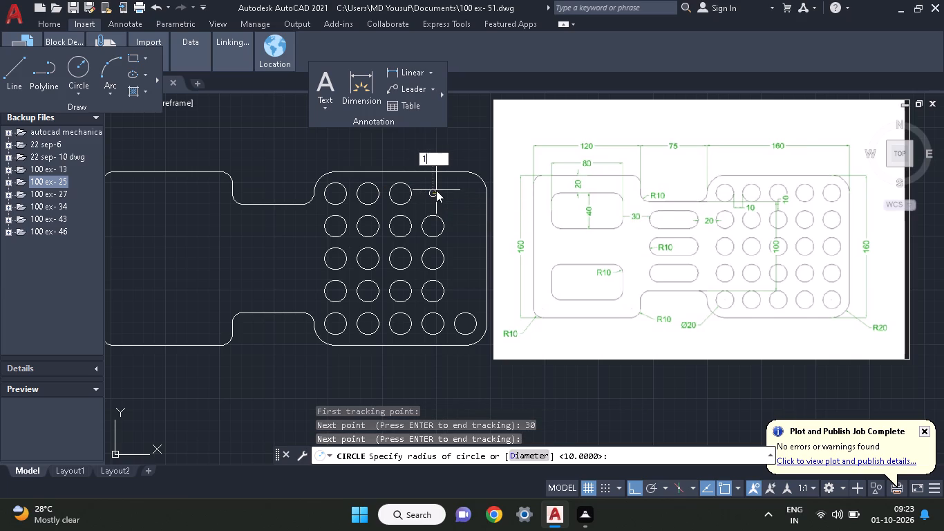
key(space)
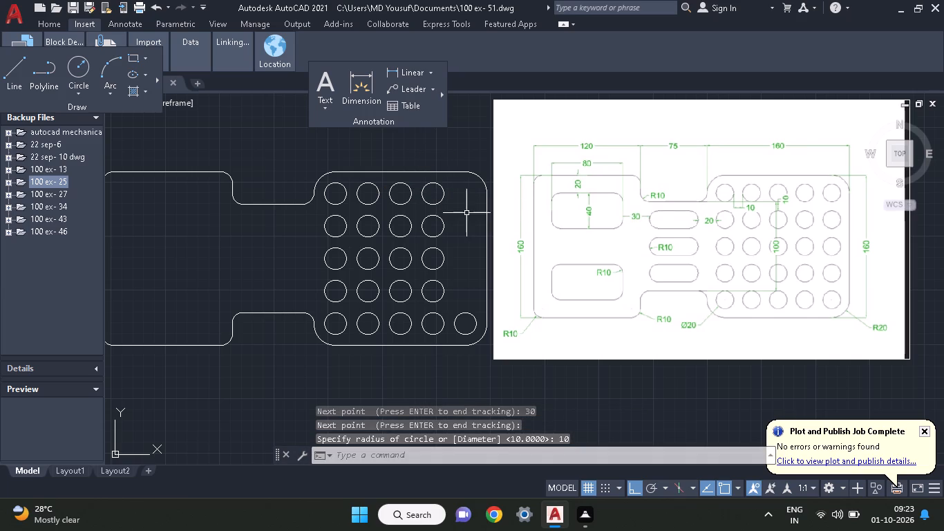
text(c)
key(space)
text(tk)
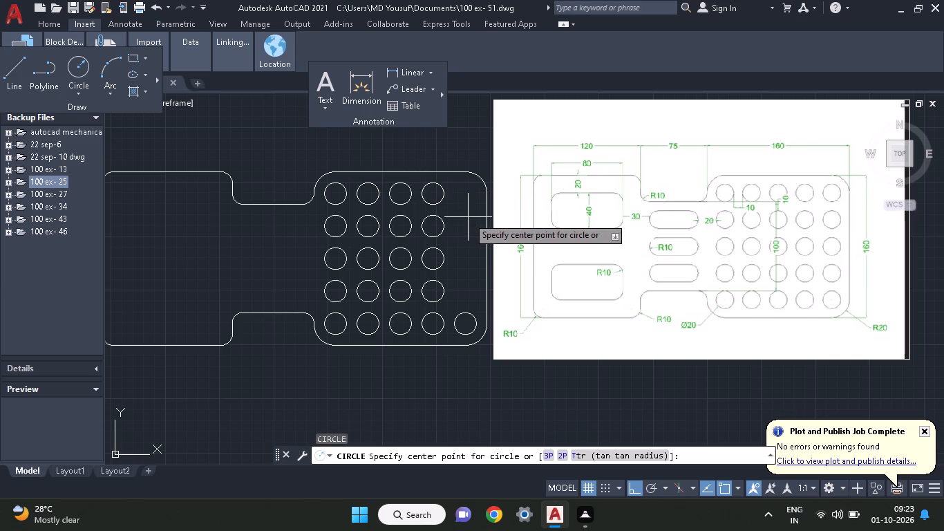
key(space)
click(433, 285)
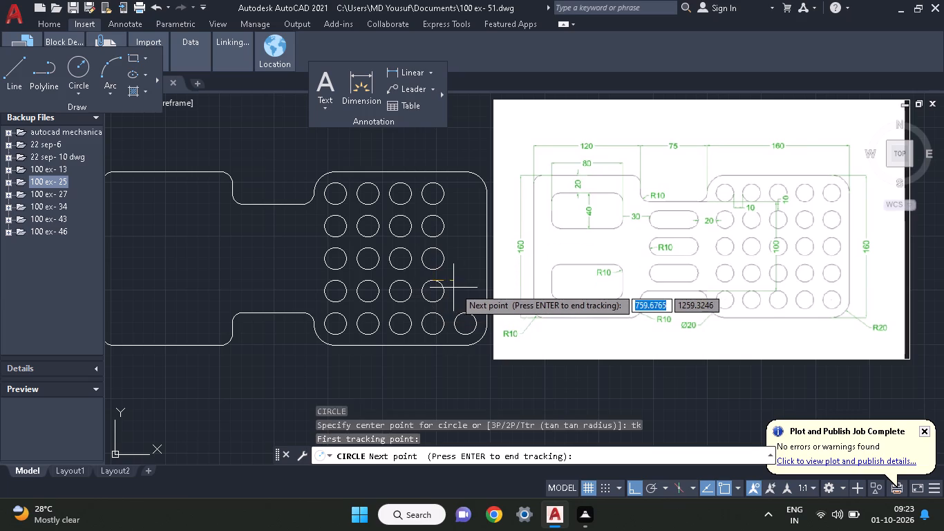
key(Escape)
Draw the fifth radius 10 circle in the fourth row from the top, with its centre tracked 30 to the right of the fourth circle's centre.
text(c)
key(space)
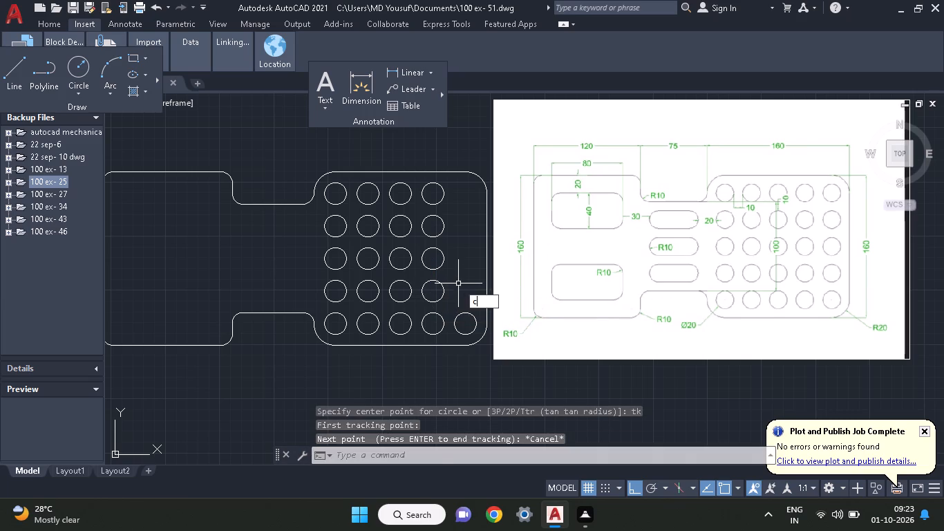
text(tk)
key(space)
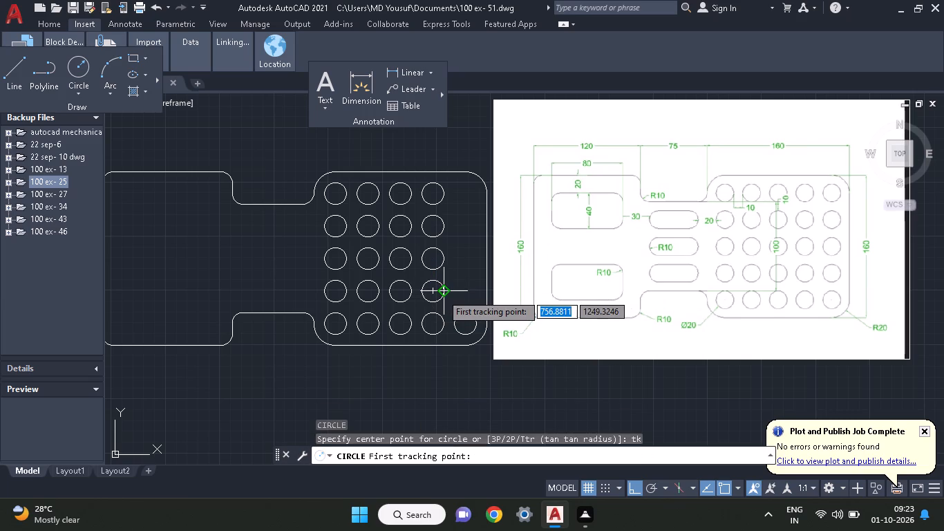
click(437, 295)
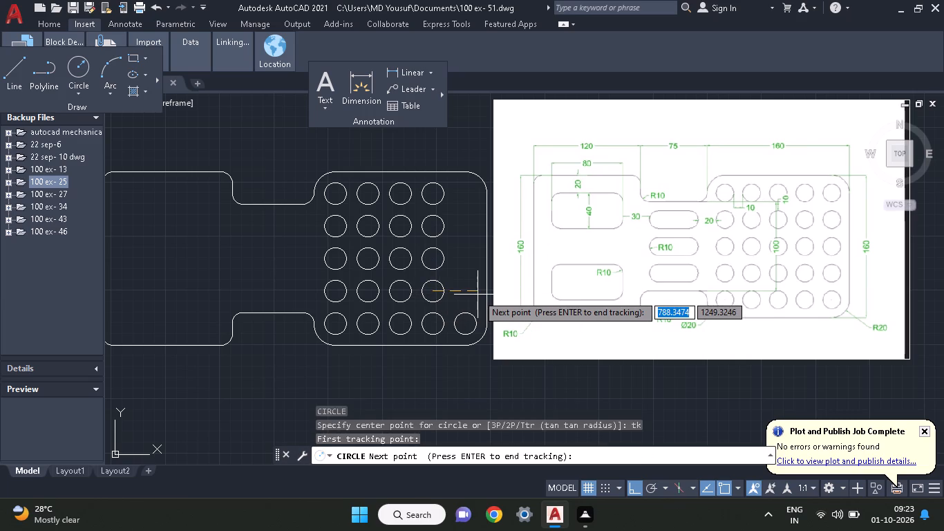
text(30)
key(Return)
key(Return)
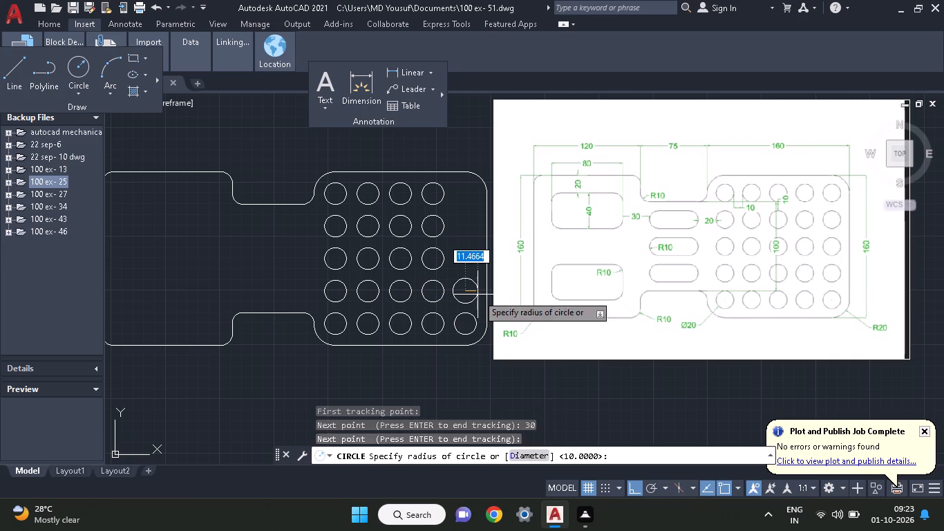
text(10)
key(space)
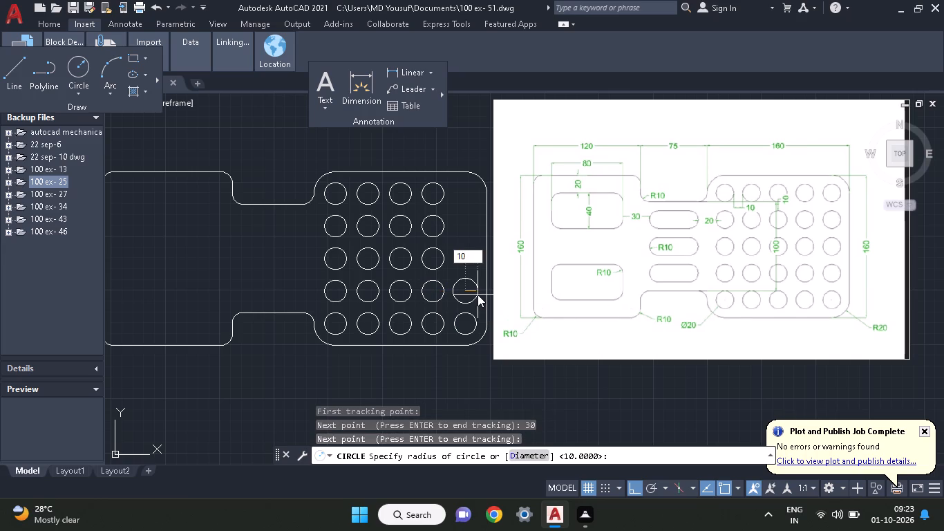
Draw the fifth radius 10 circle in the middle hole row, with its centre tracked 30 to the right of the fourth circle's centre.
text(c)
key(space)
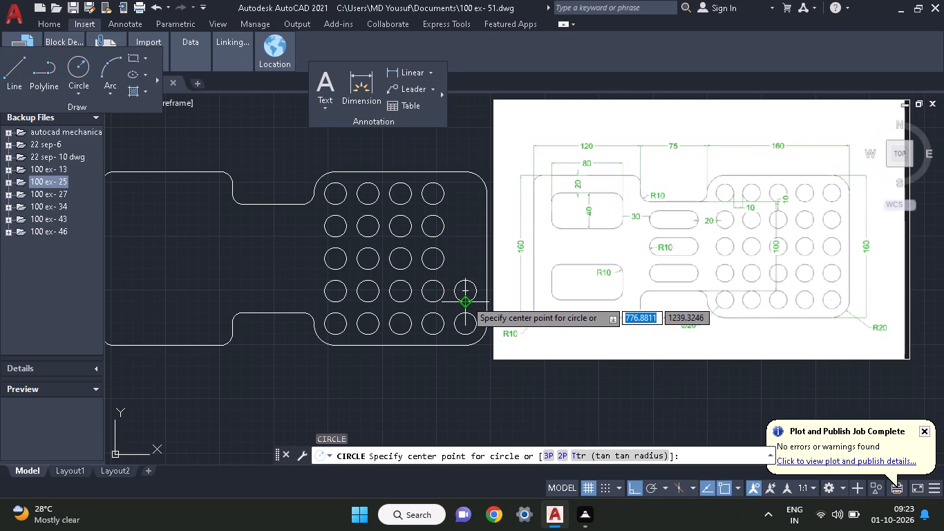
text(tk)
key(space)
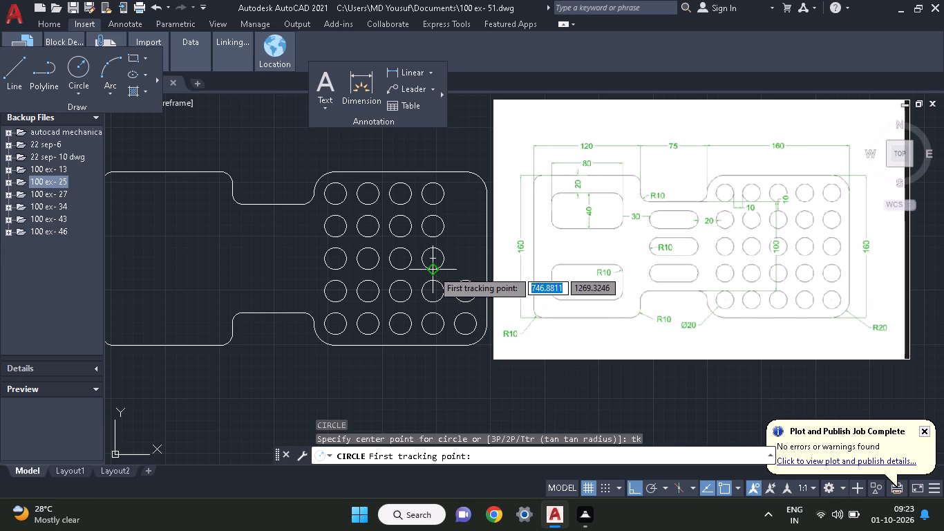
click(433, 254)
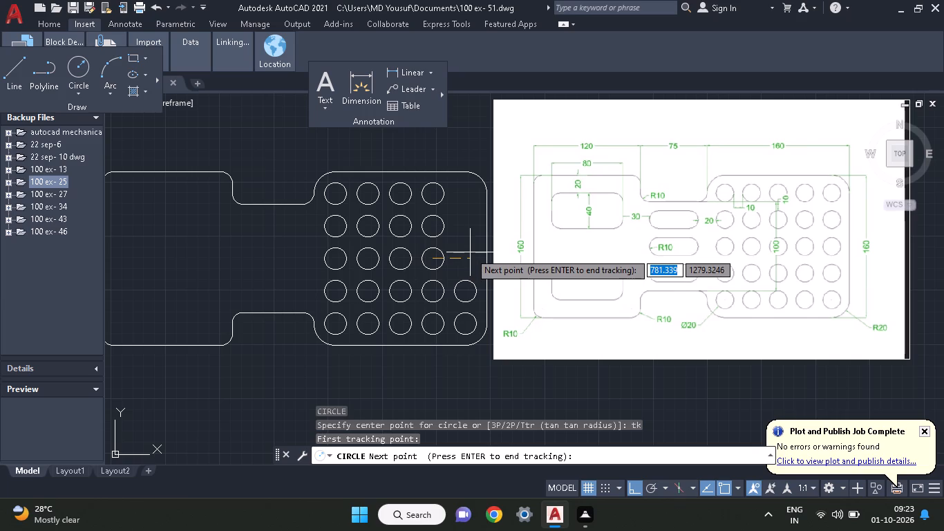
text(30)
key(Return)
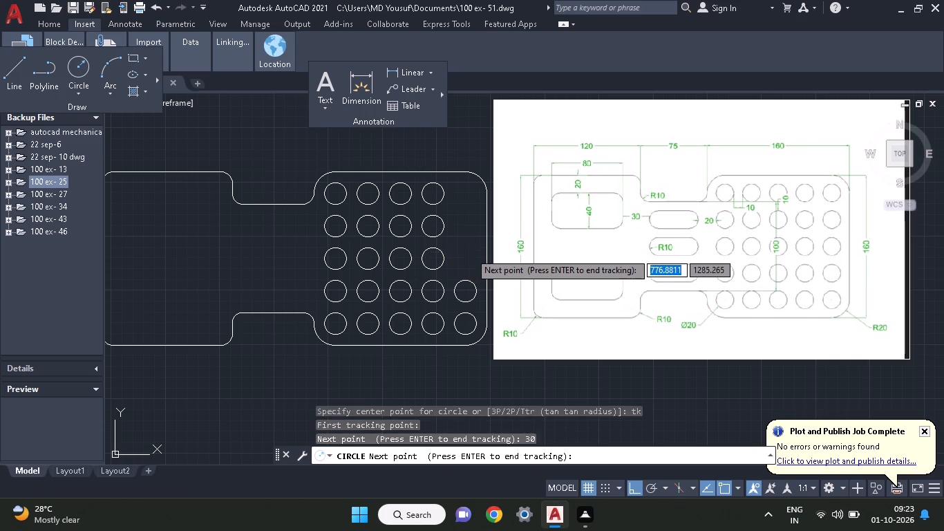
key(Return)
text(10)
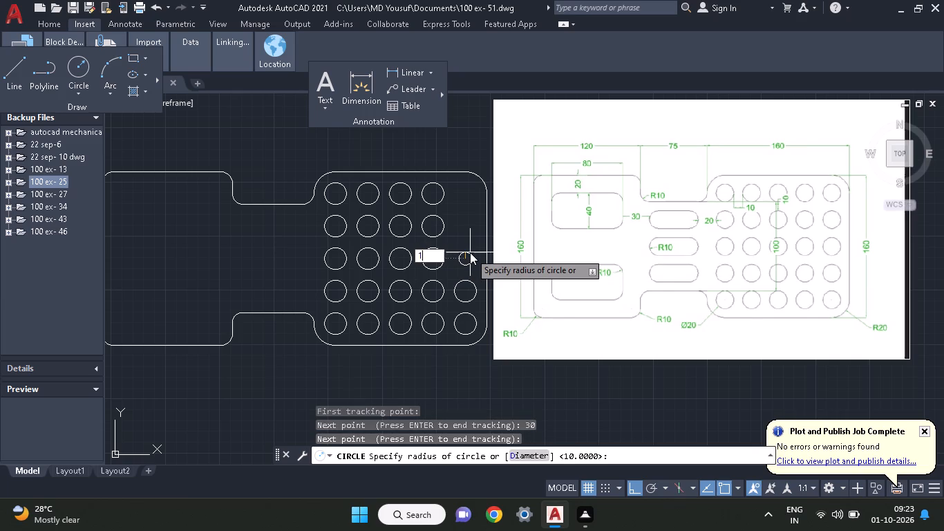
key(space)
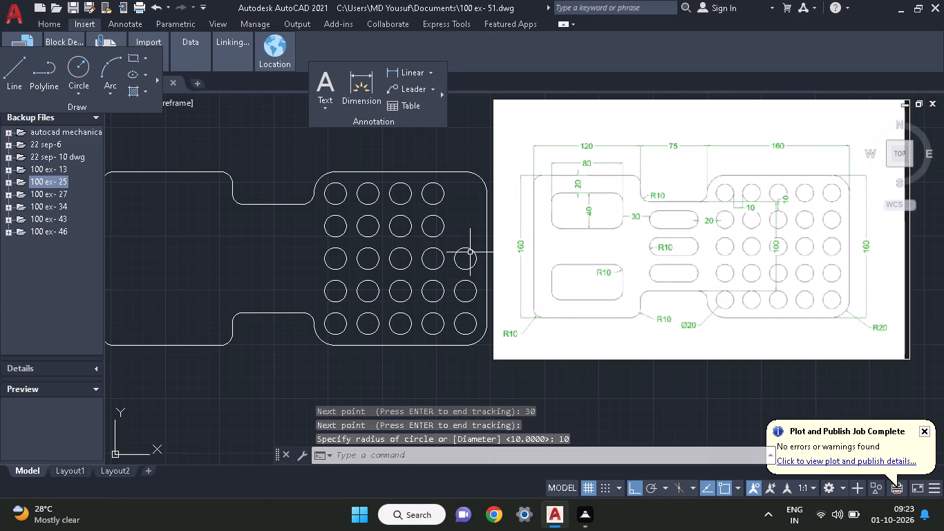
Draw the fifth radius 10 circle in the second row from the top, with its centre tracked 30 to the right of the fourth circle's centre.
text(c)
key(space)
text(tk)
key(space)
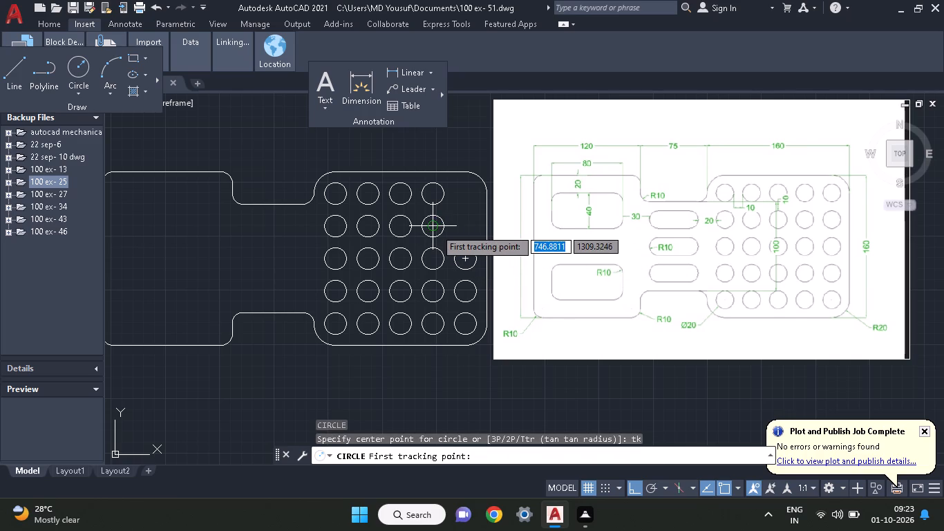
click(435, 229)
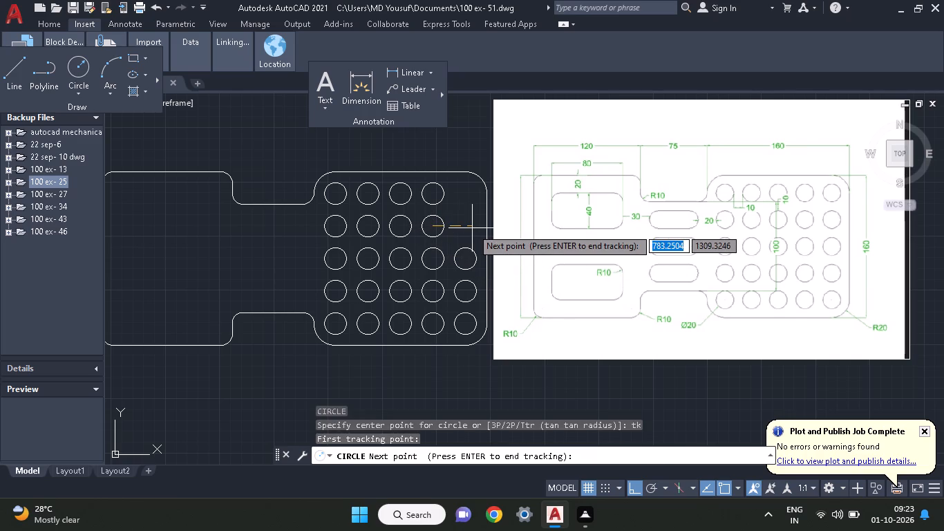
text(30)
key(space)
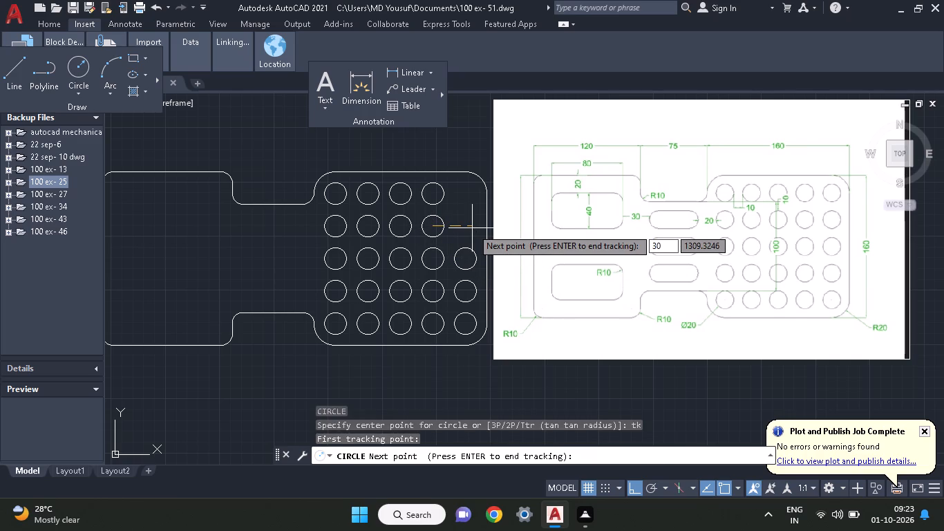
key(space)
text(10)
key(space)
Draw the fifth radius 10 circle in the top hole row, with its centre tracked 30 to the right of the fourth circle's centre.
text(c)
key(space)
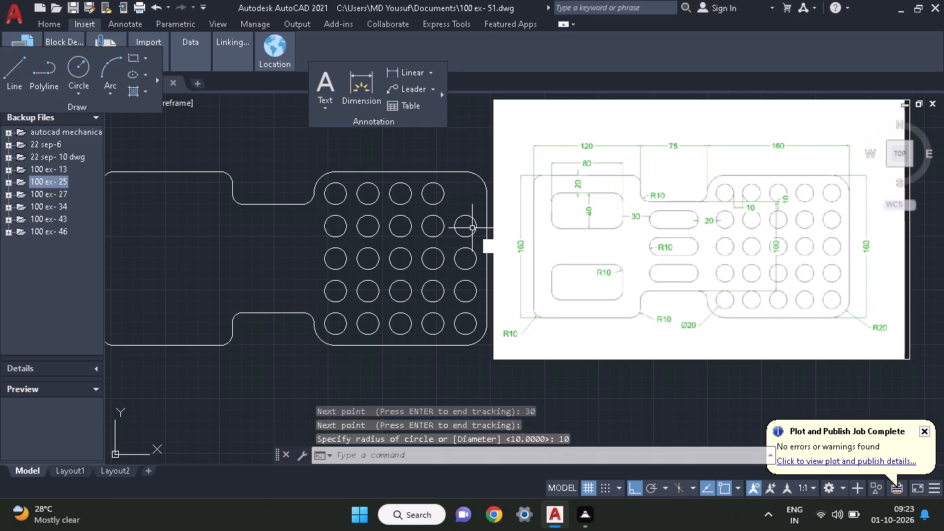
text(tk)
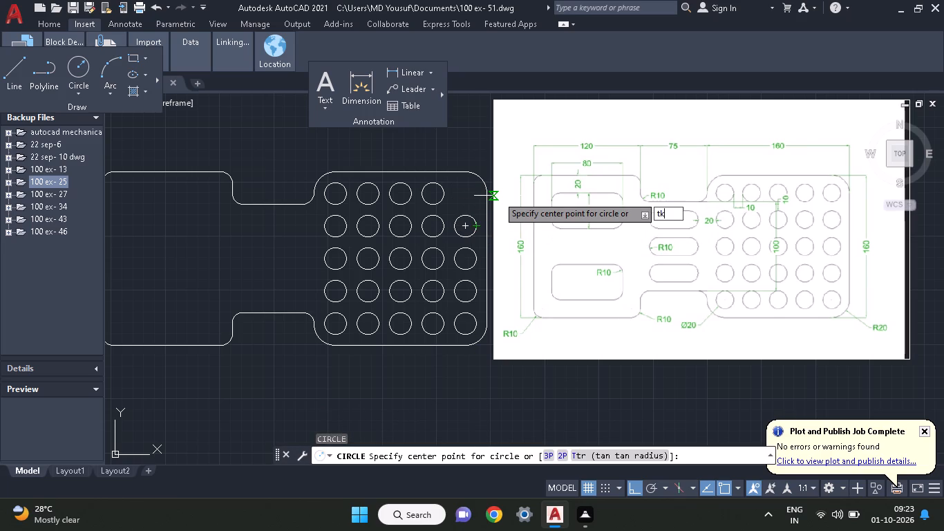
key(space)
click(428, 191)
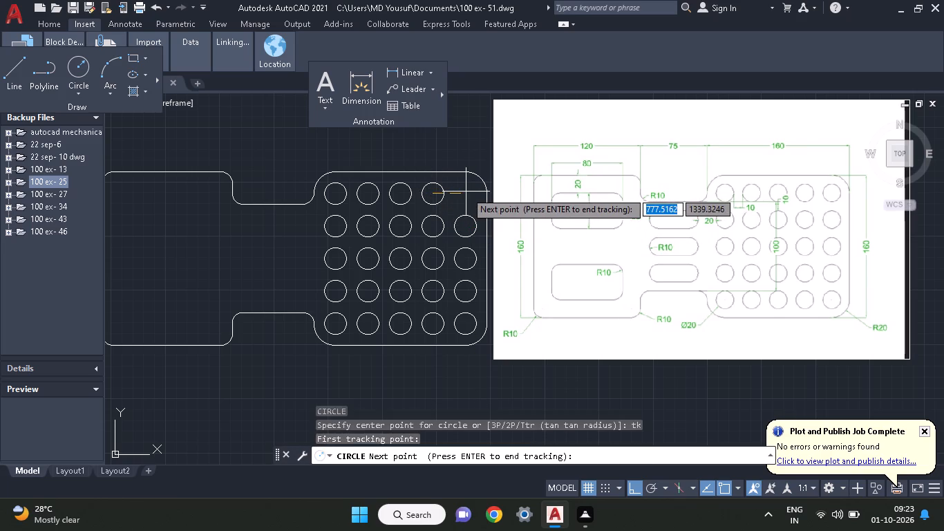
text(30)
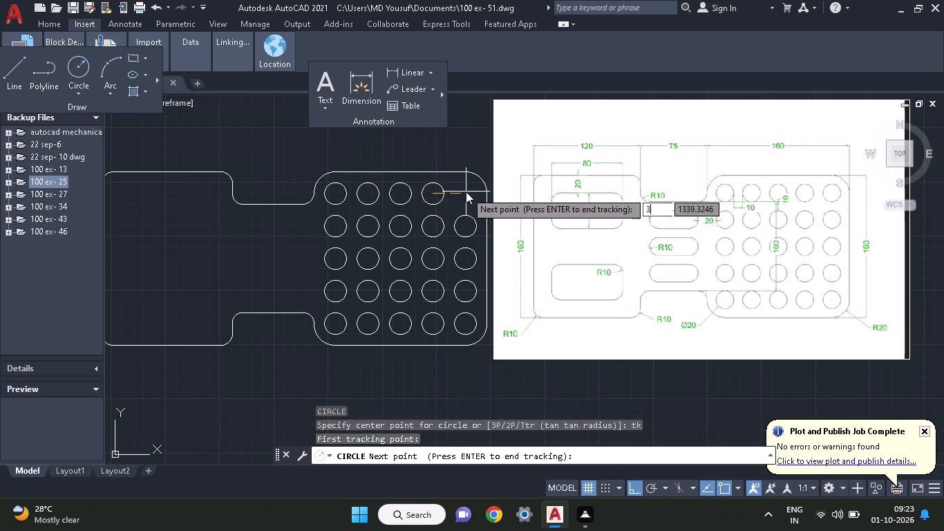
key(space)
key(space)
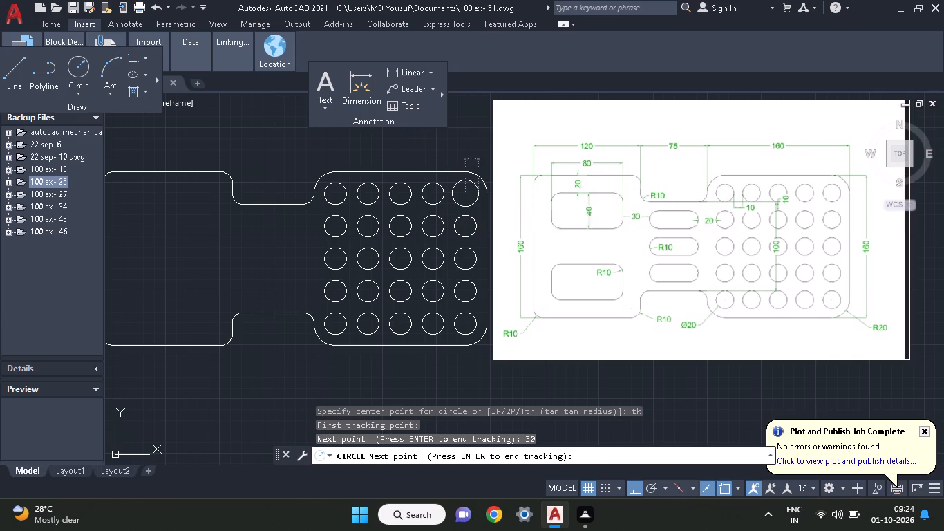
text(10)
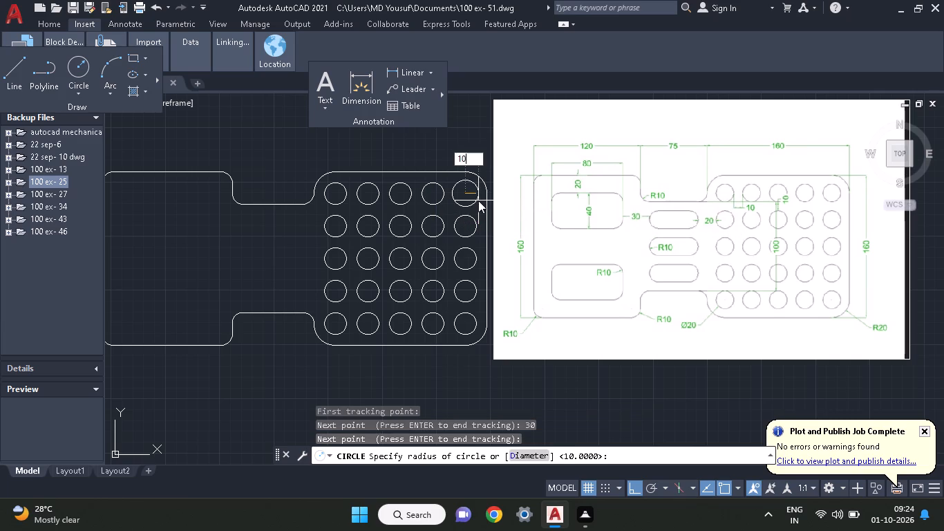
key(Return)
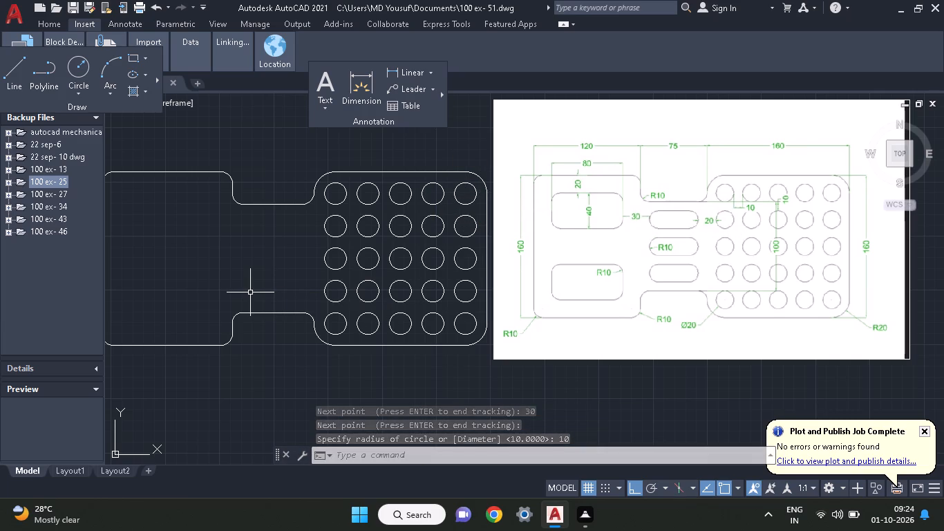
Offset the top edge of the plate's left section 20 downward, and offset the resulting line another 40 downward.
middle_drag(250, 292, 268, 289)
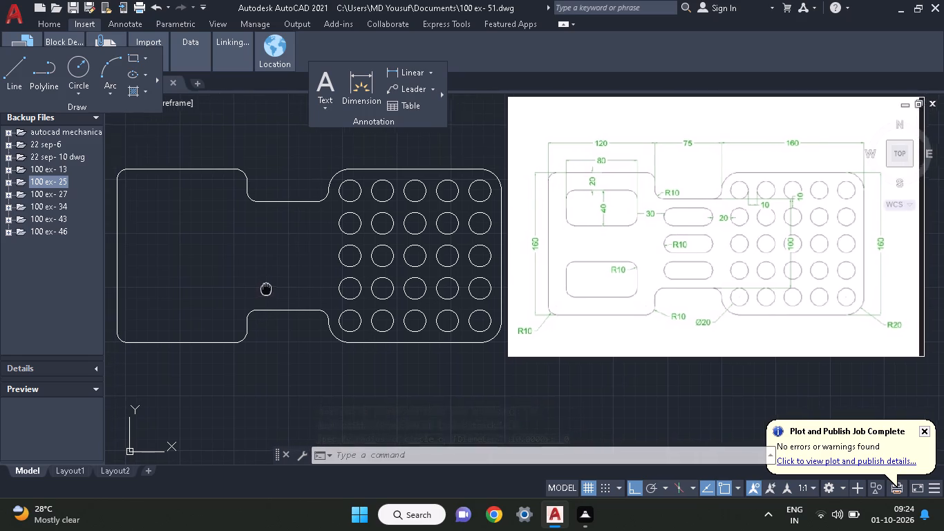
middle_drag(268, 289, 270, 289)
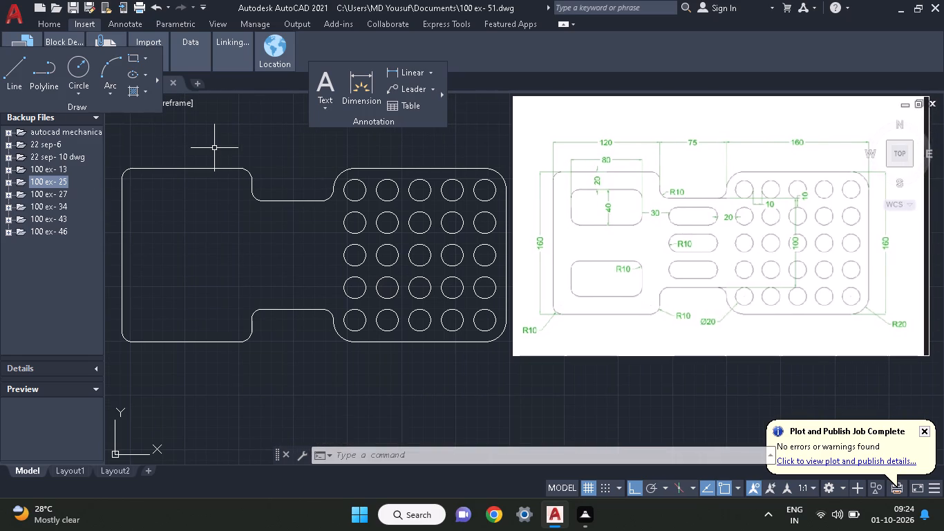
text(of)
click(238, 180)
key(space)
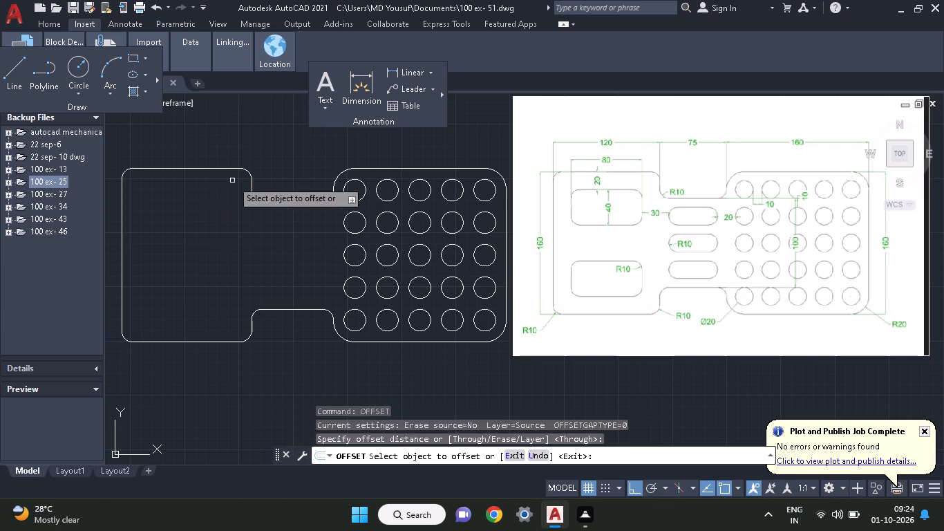
click(202, 169)
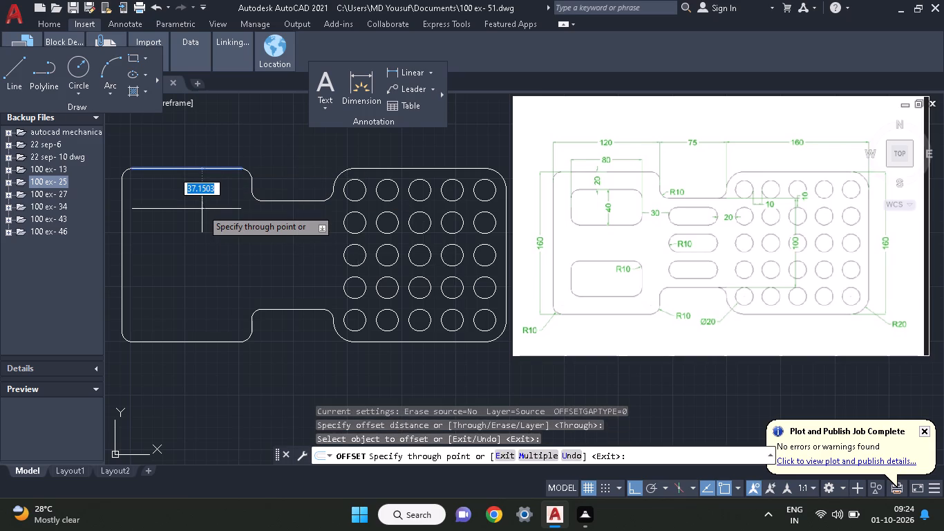
text(20)
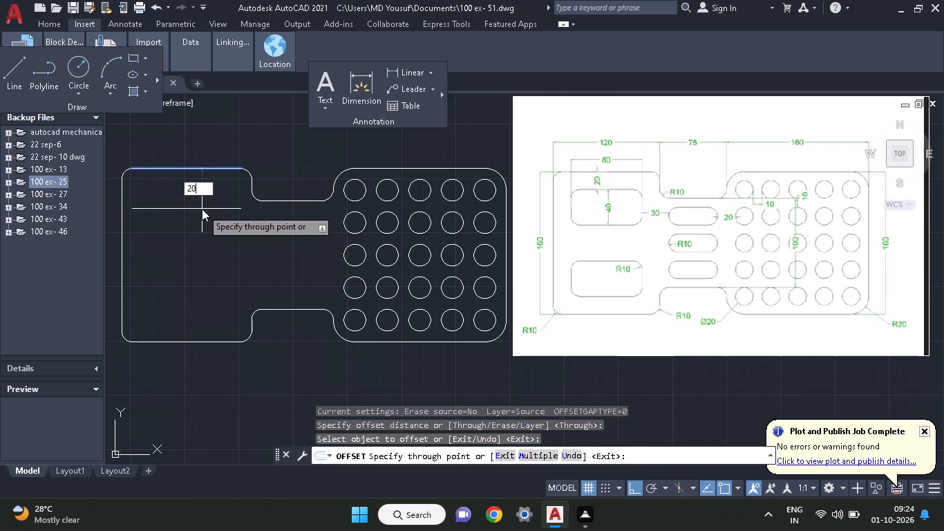
key(Return)
click(199, 189)
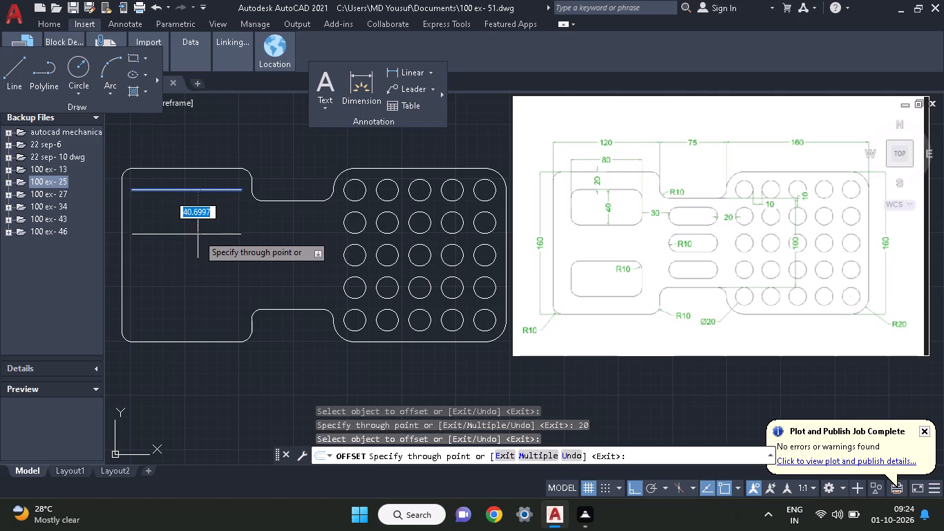
text(40)
key(Return)
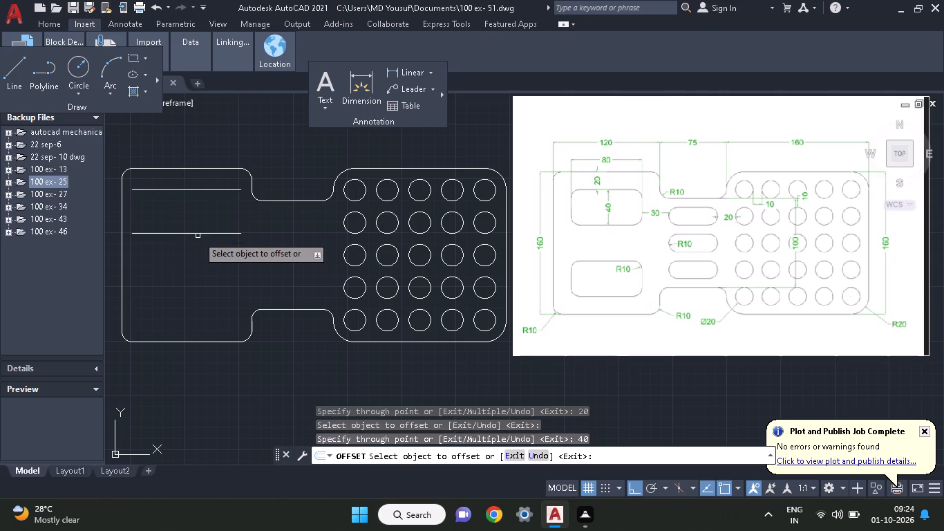
click(198, 236)
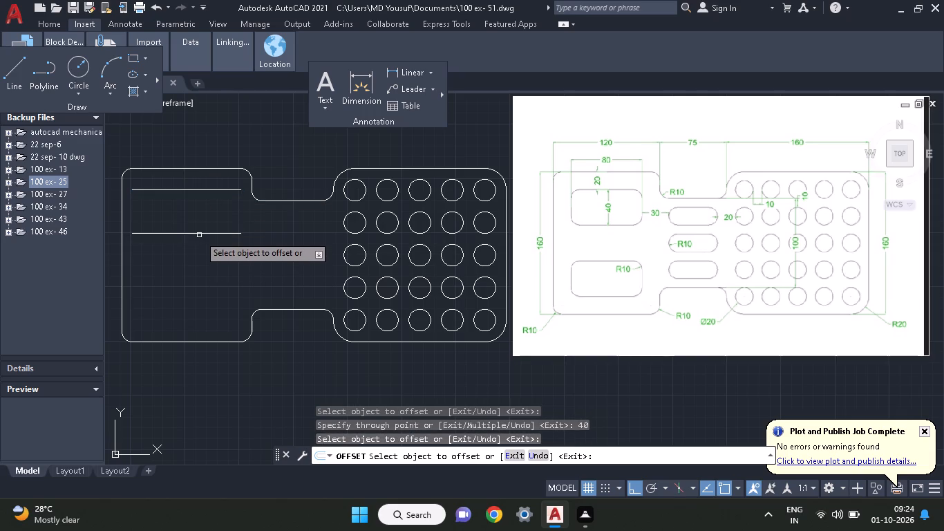
click(199, 235)
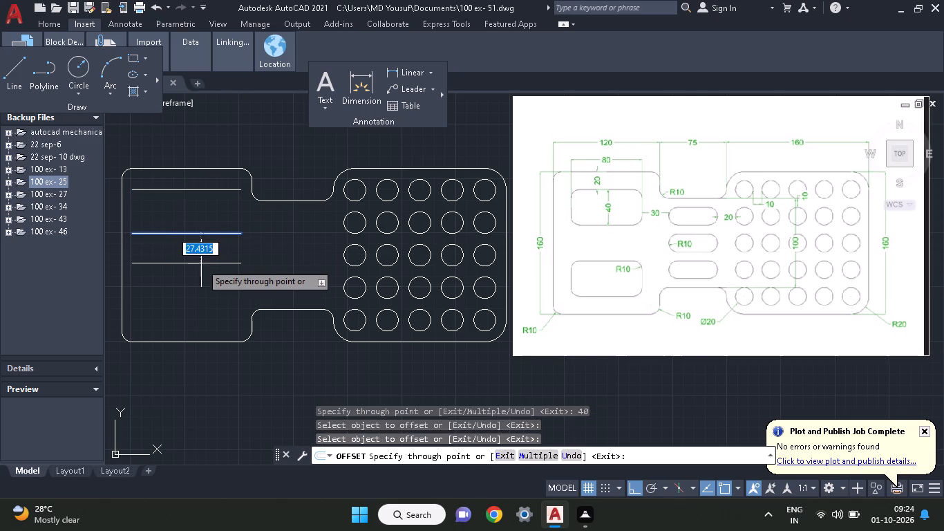
key(Escape)
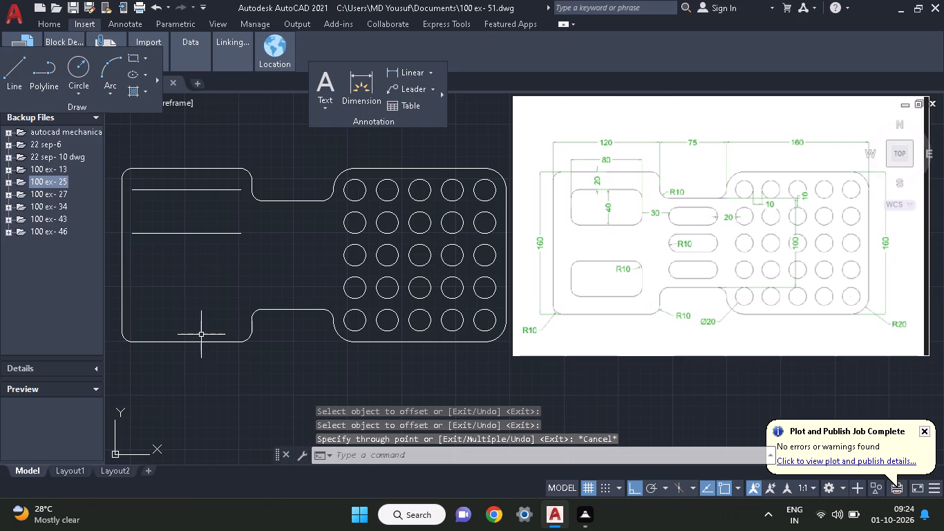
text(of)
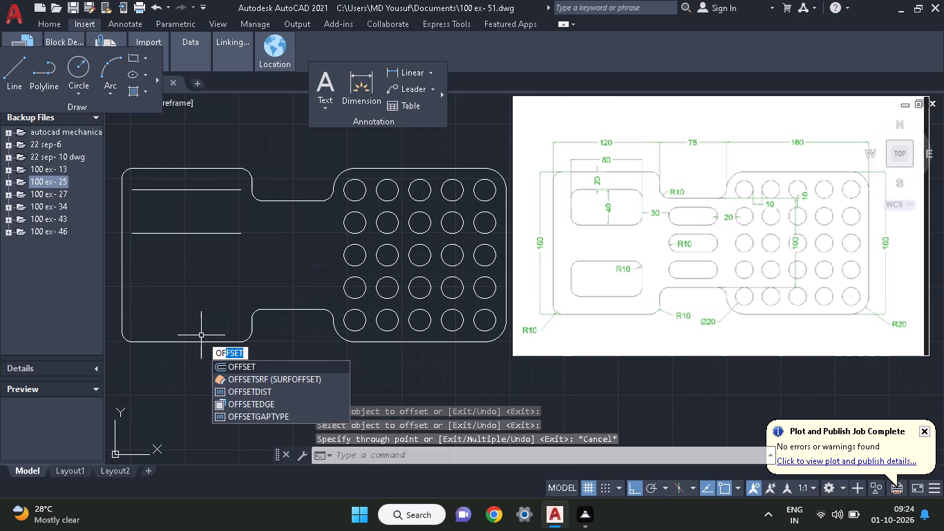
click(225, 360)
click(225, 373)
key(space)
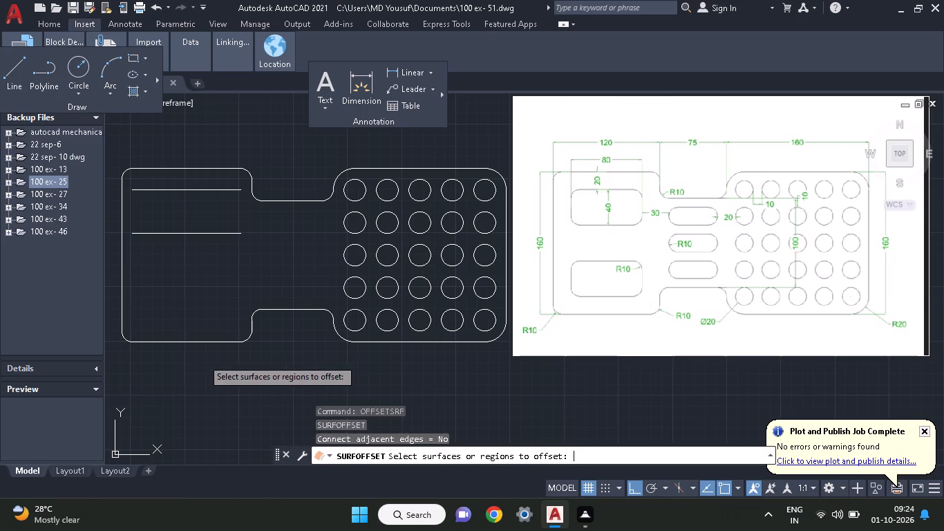
Offset the bottom edge of the plate's left section 20 upward, and offset the resulting line another 40 upward.
text(of)
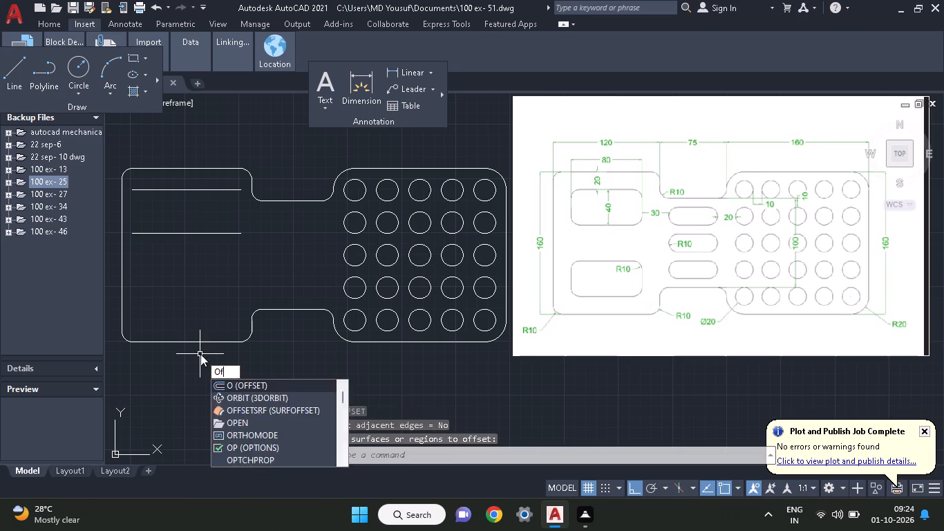
click(231, 383)
key(space)
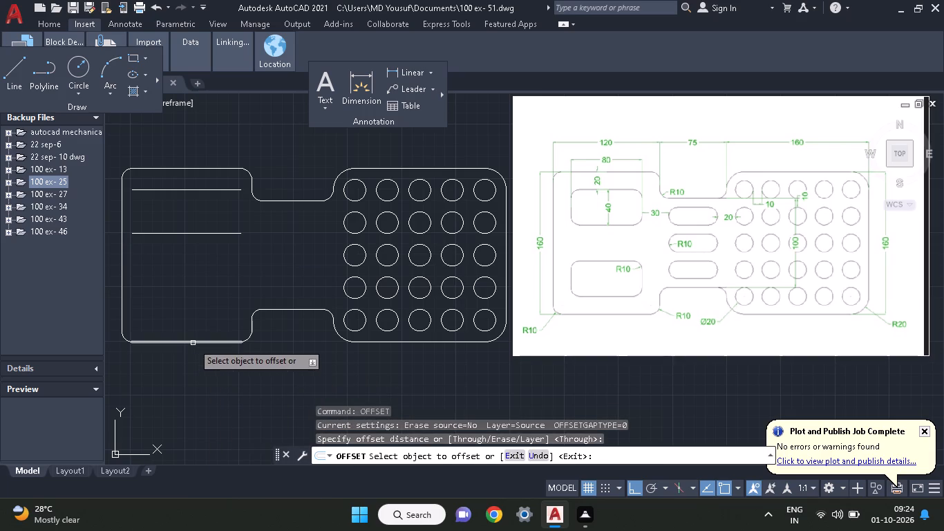
click(193, 343)
text(20)
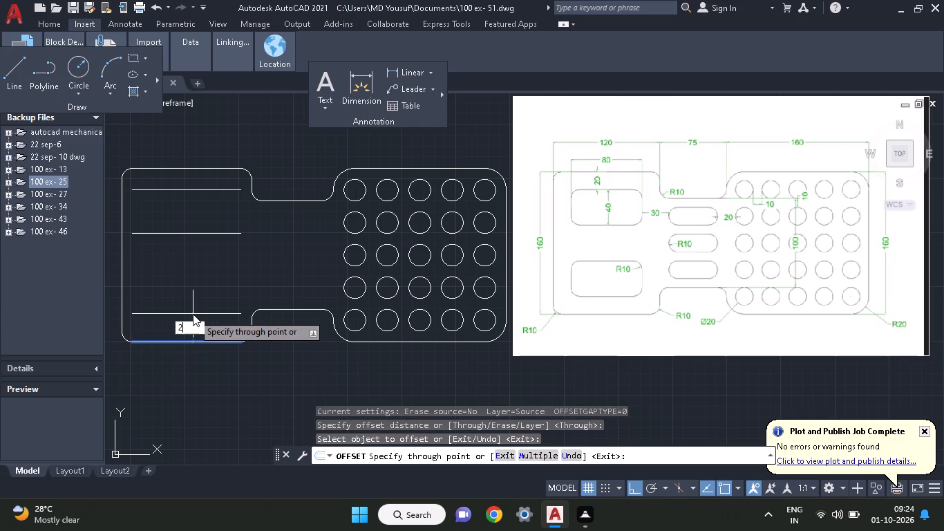
key(space)
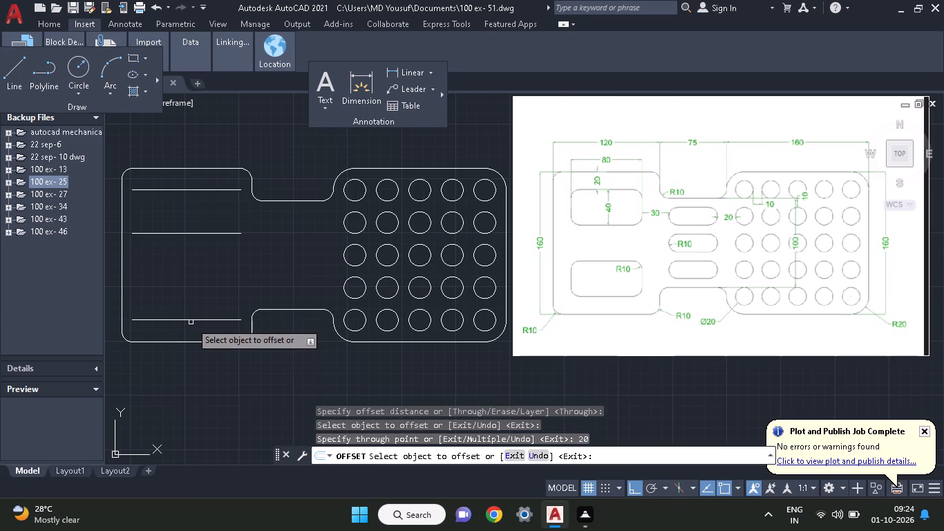
click(191, 320)
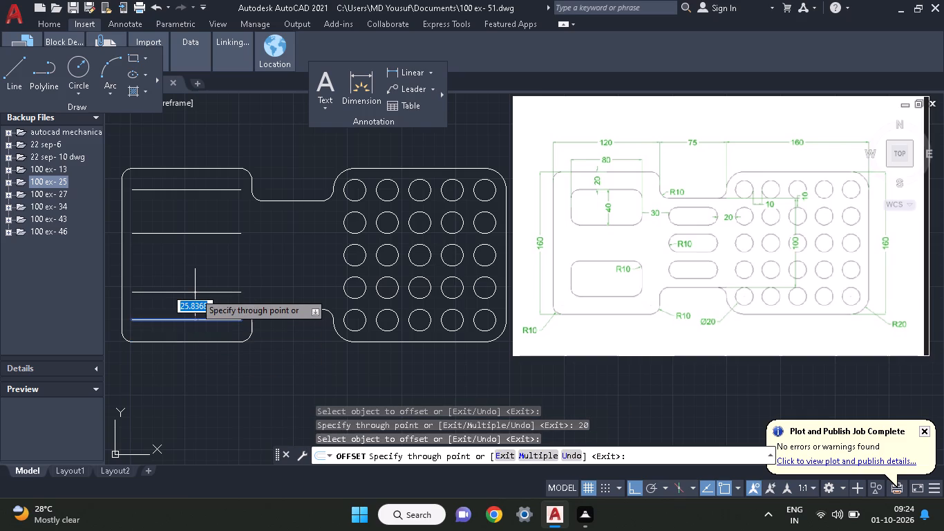
text(40)
key(Return)
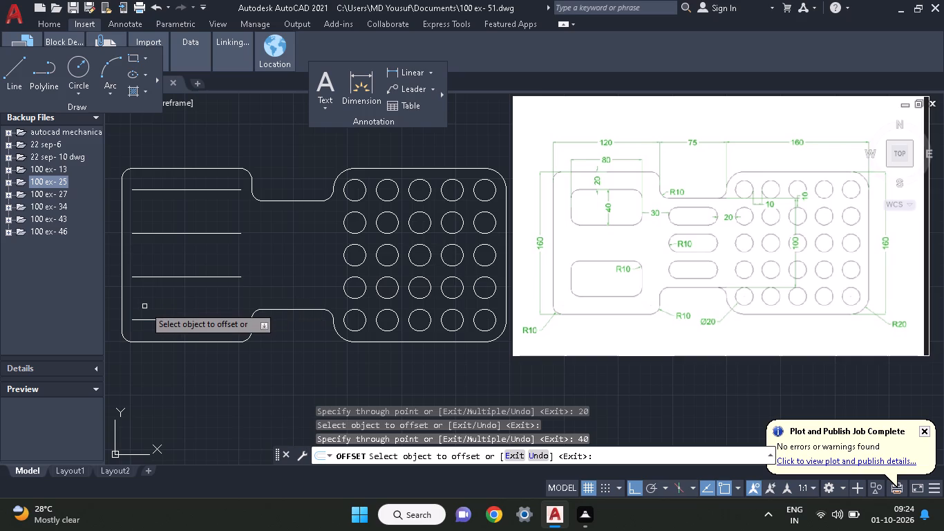
key(Escape)
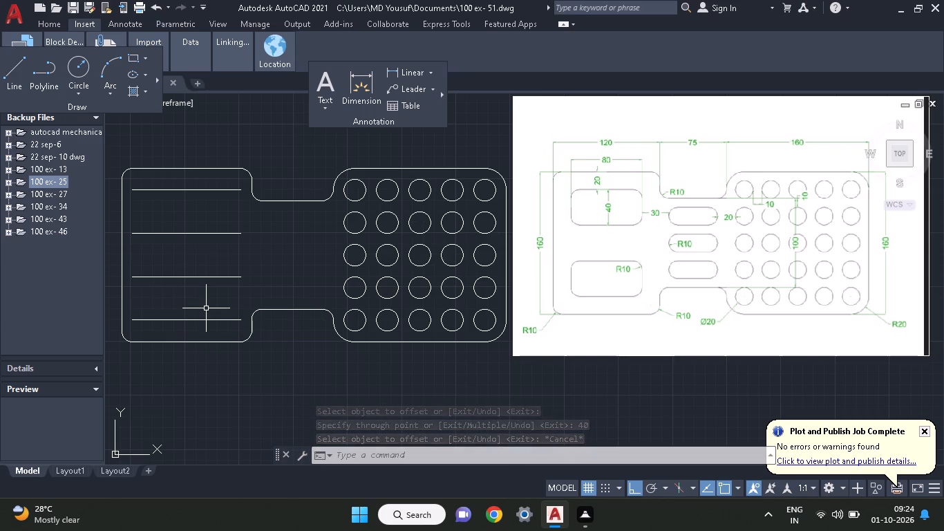
Draw a line from the midpoint of the left section's top edge 40 to the left, continuing straight down to the bottom edge.
text(l)
key(space)
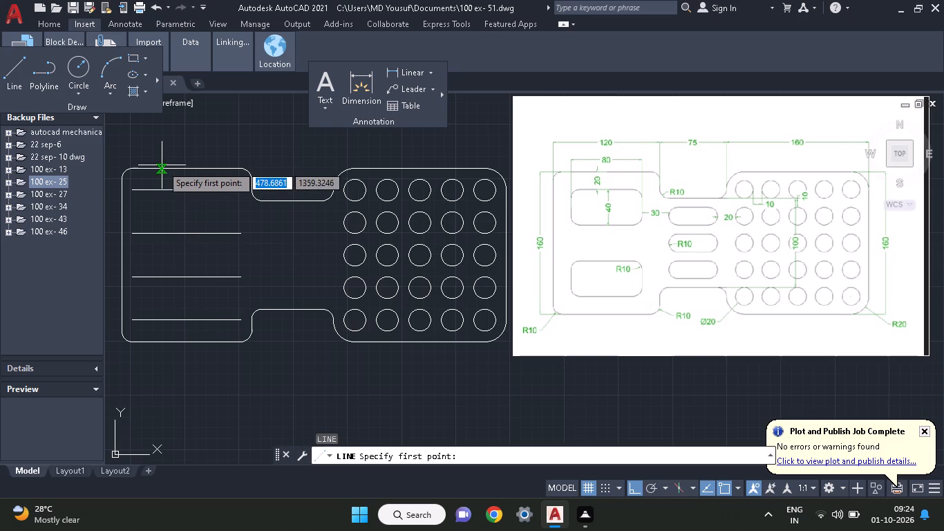
click(187, 169)
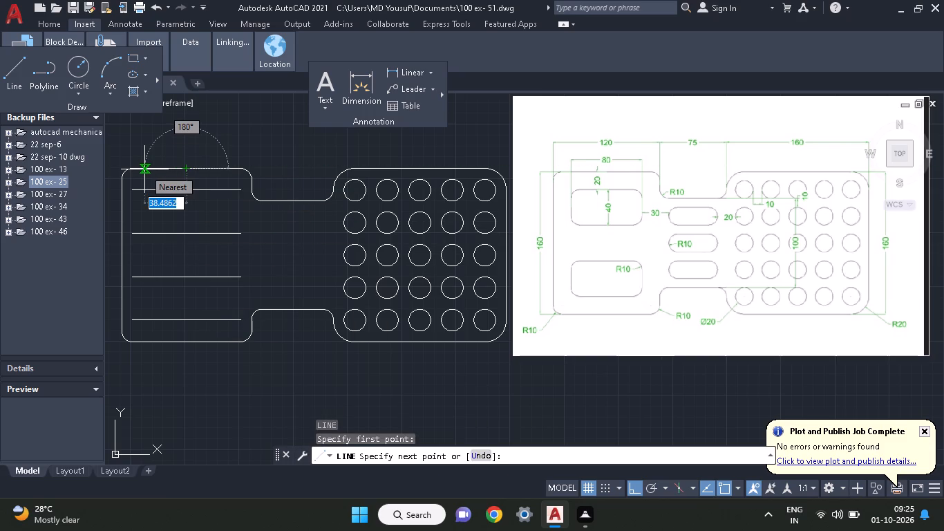
text(40)
key(Return)
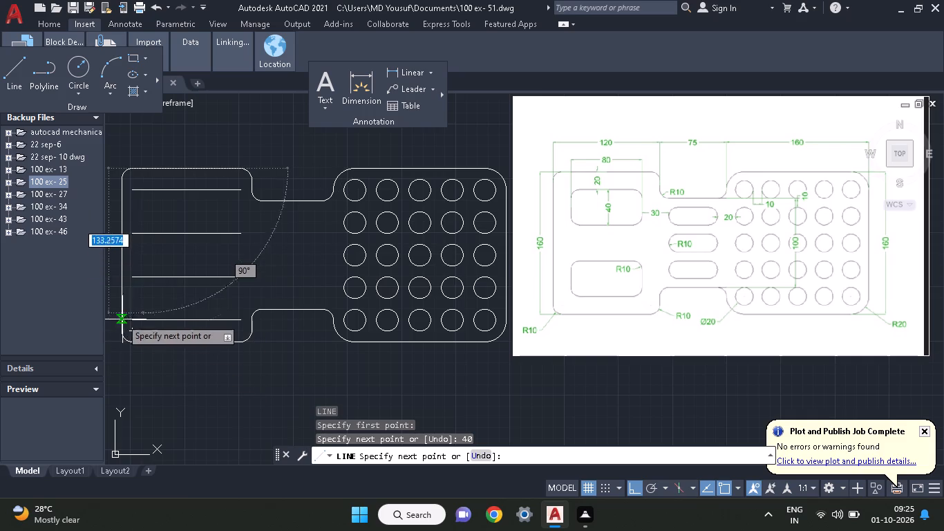
click(143, 340)
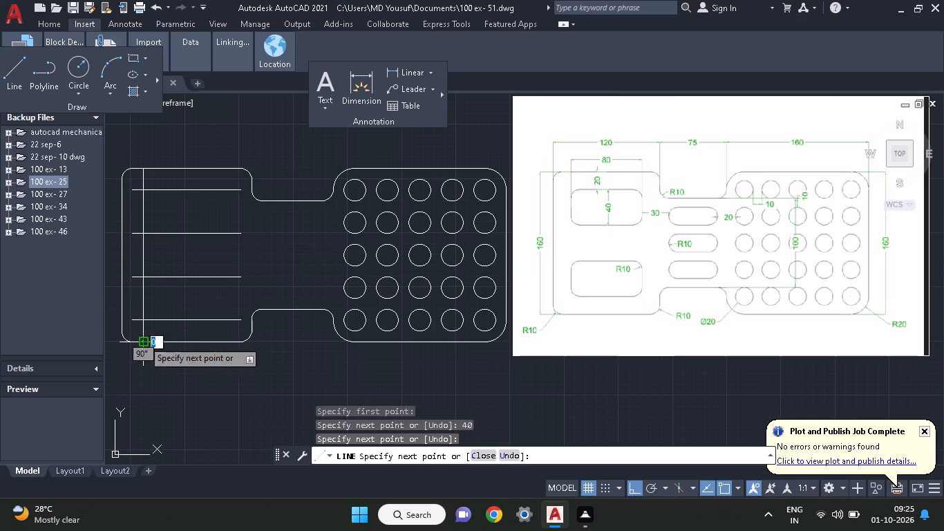
right_click(162, 377)
click(180, 203)
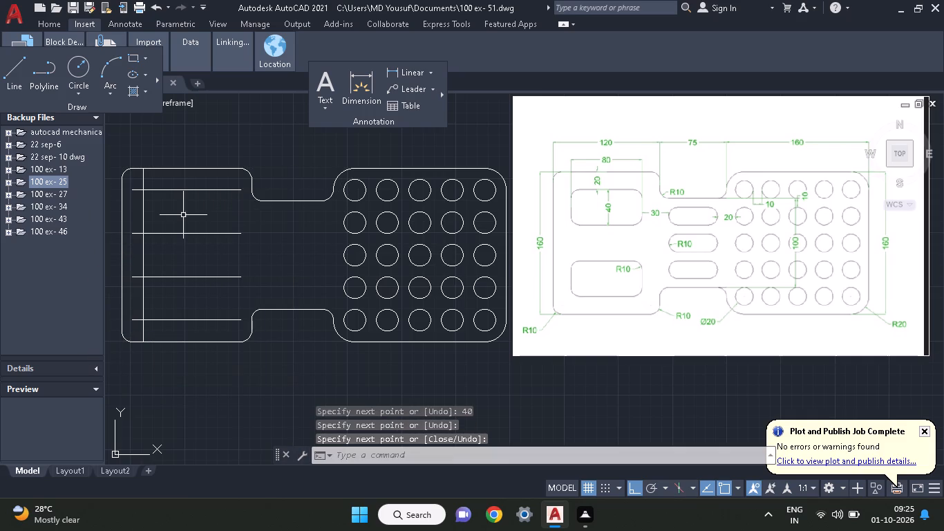
Offset the vertical construction line in the plate's left section 80 to the right.
text(of)
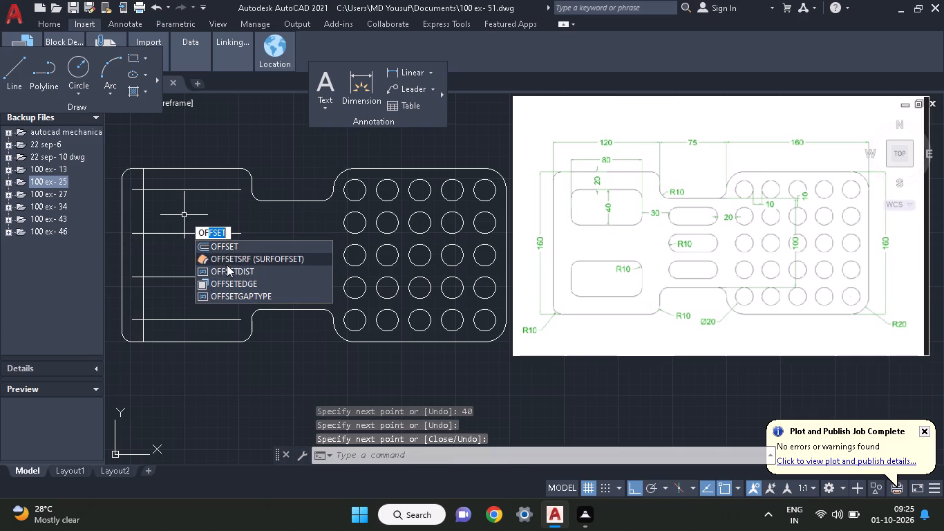
click(216, 250)
key(space)
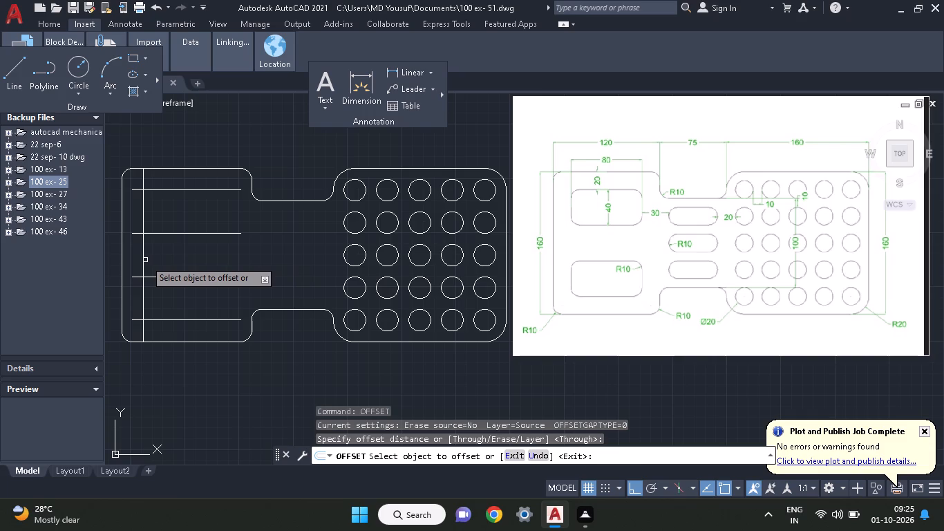
click(142, 260)
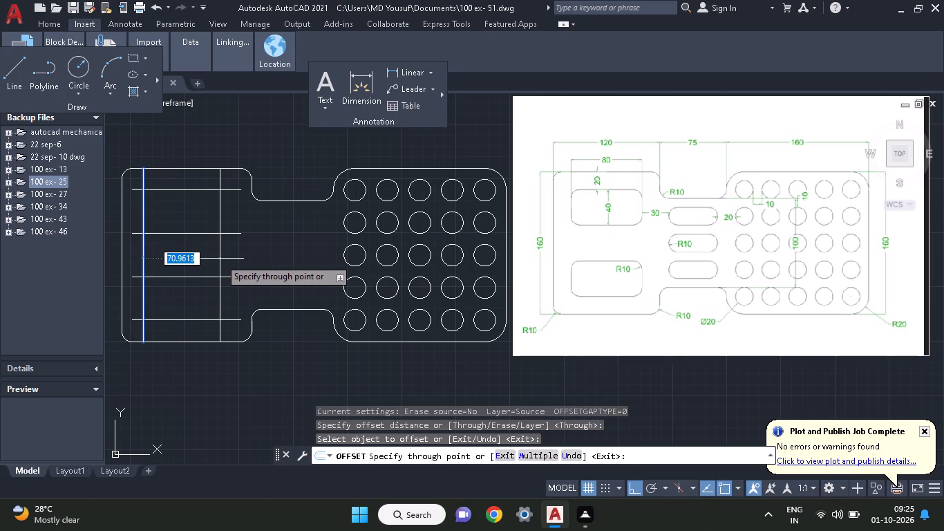
text(80)
key(Return)
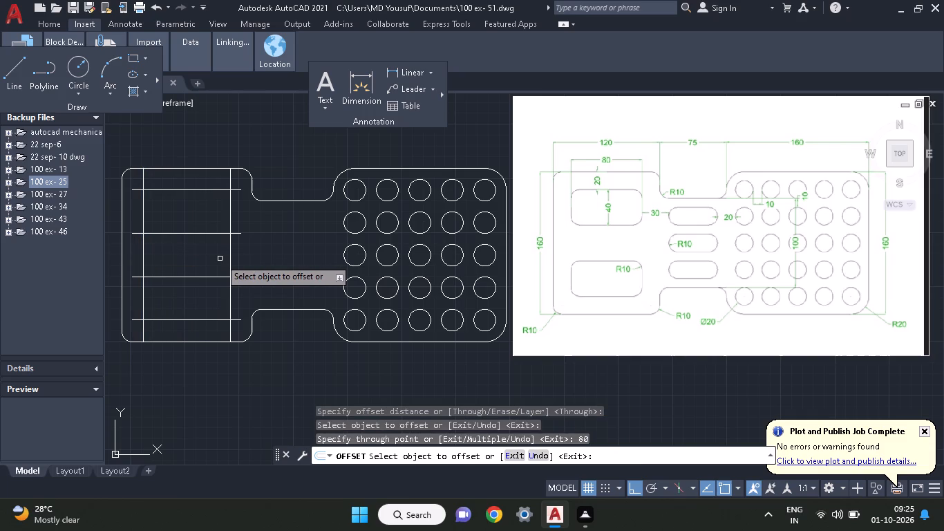
key(Return)
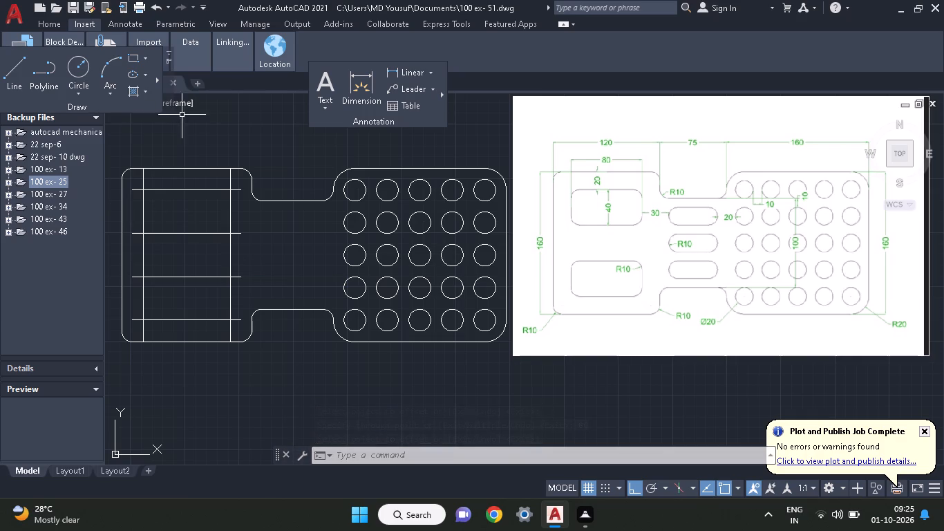
Draw a radius 10 tan-tan-radius circle in the upper cutout's top-left corner, tangent to its left and top lines.
click(75, 75)
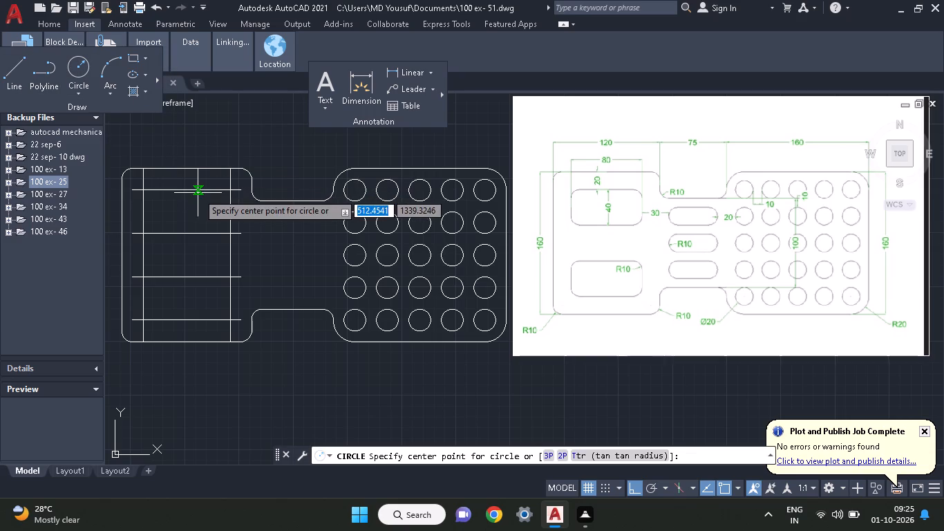
ctrl+scroll(198, 193, up, 3)
middle_drag(189, 233, 325, 248)
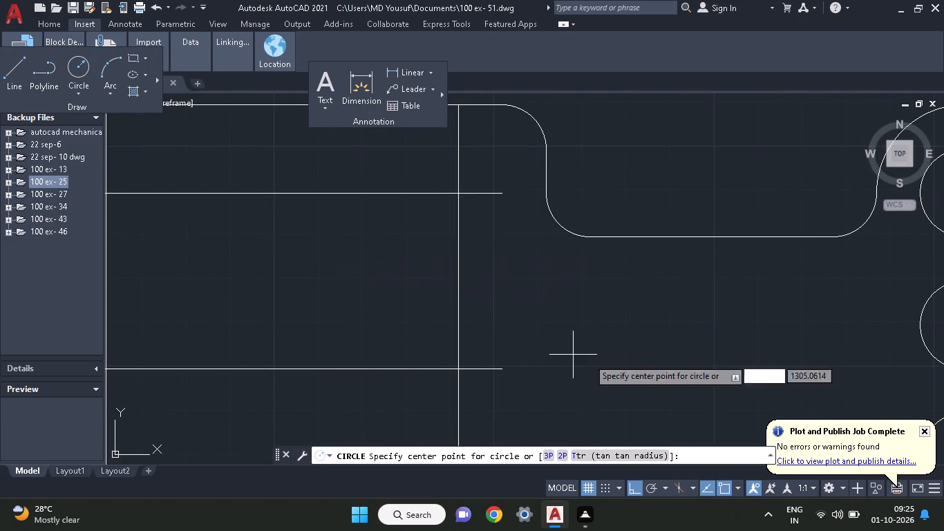
click(650, 460)
middle_drag(206, 218, 304, 218)
click(205, 220)
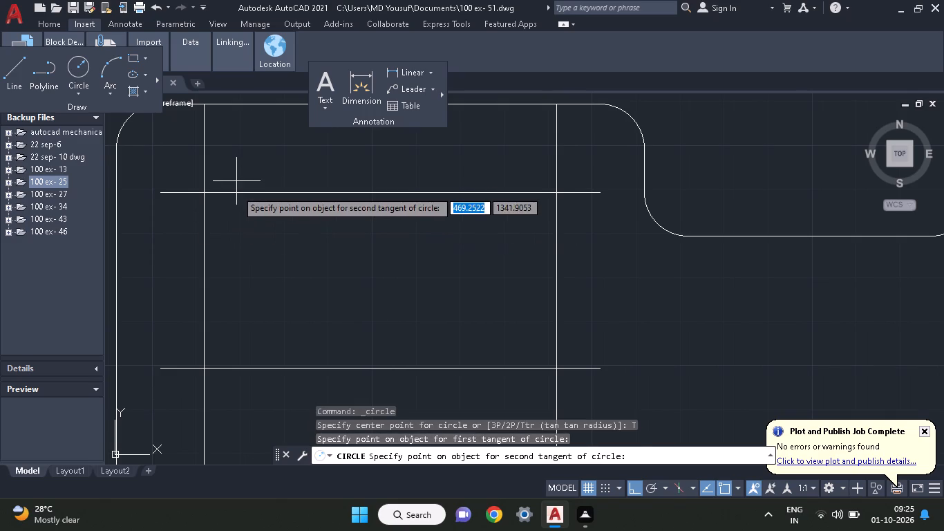
click(236, 192)
text(10)
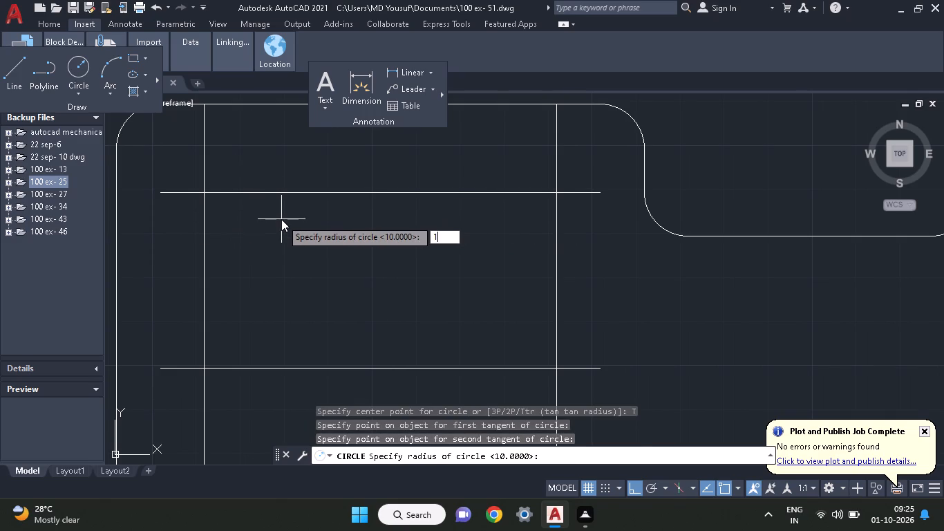
key(Return)
Draw a radius 10 tan-tan-radius circle in the upper cutout's bottom-left corner, tangent to its left and bottom lines.
text(c)
key(space)
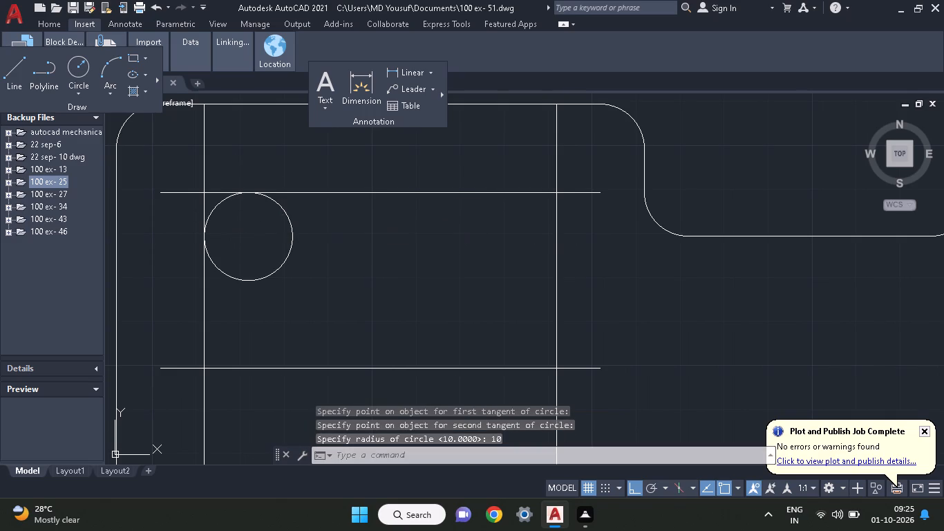
click(623, 458)
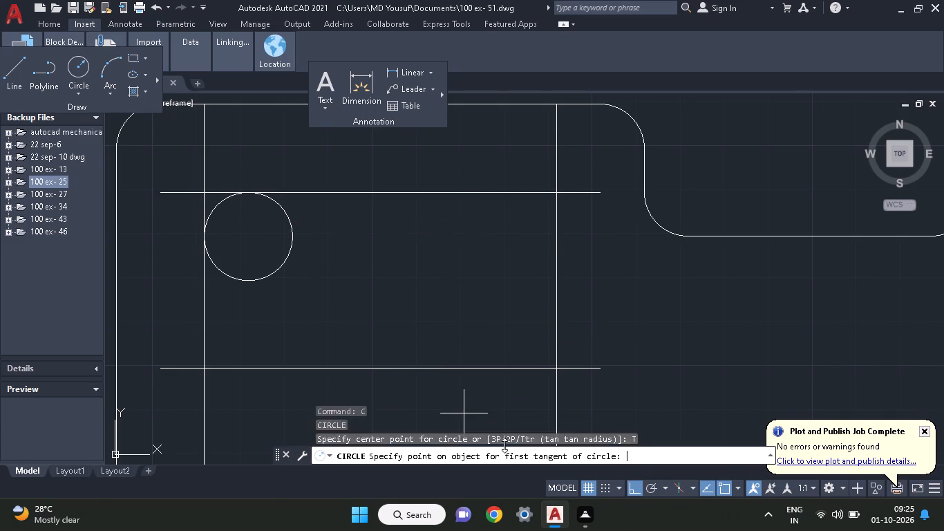
click(208, 330)
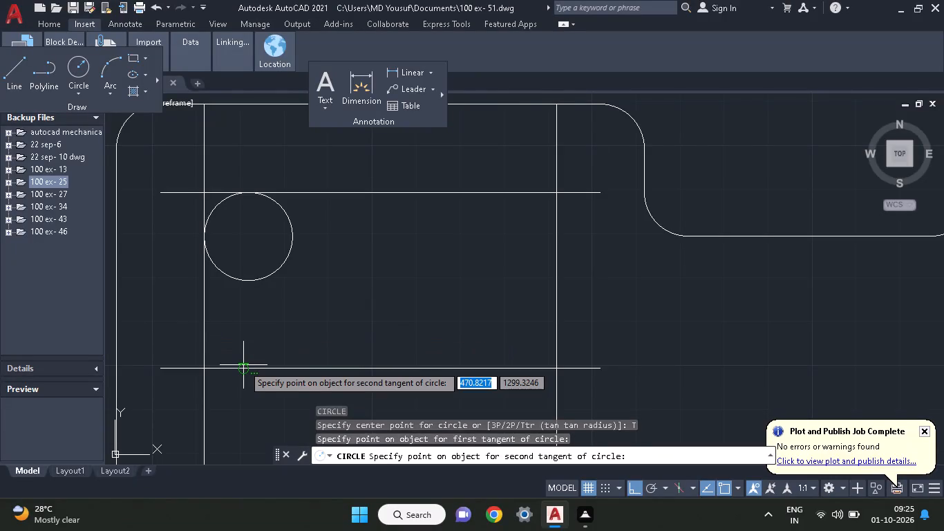
click(243, 365)
text(10)
key(Return)
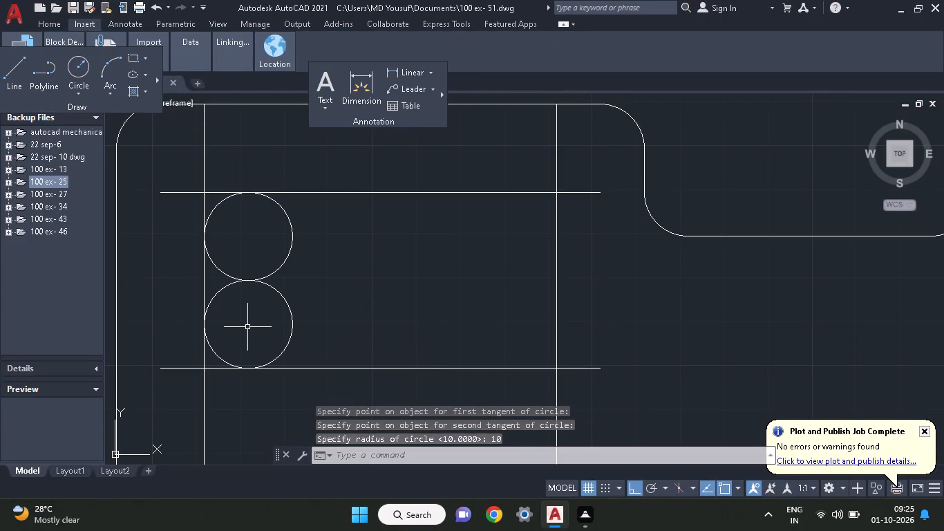
Draw a radius 10 tan-tan-radius circle in the upper cutout's bottom-right corner, tangent to its bottom and right lines.
key(c)
key(space)
click(619, 451)
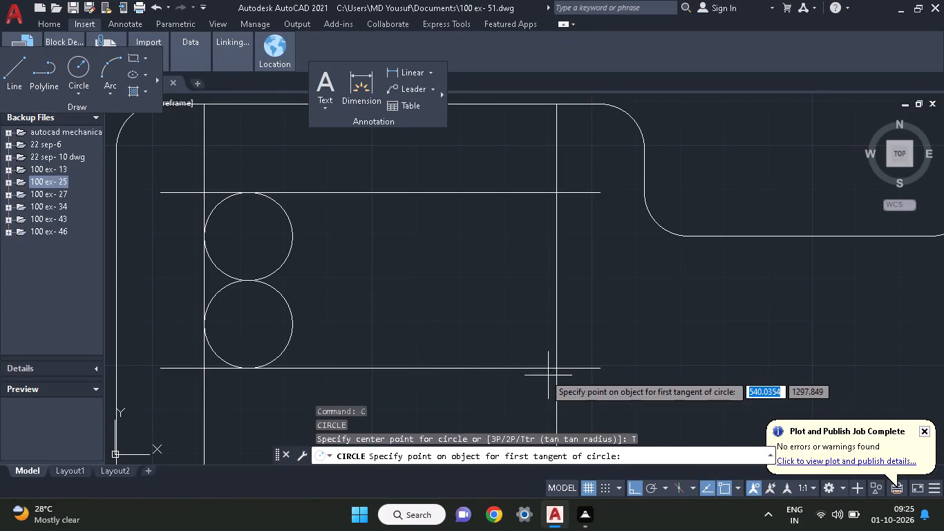
click(532, 373)
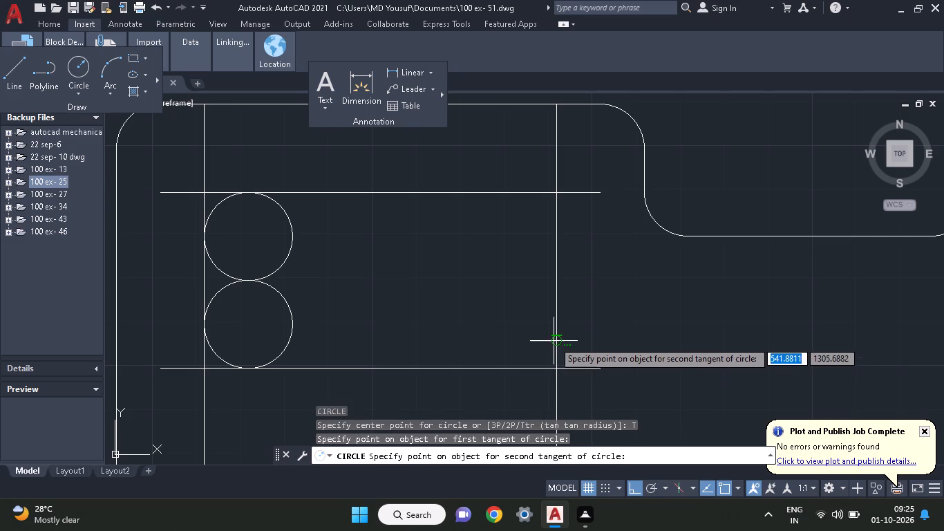
click(554, 341)
text(10)
key(Return)
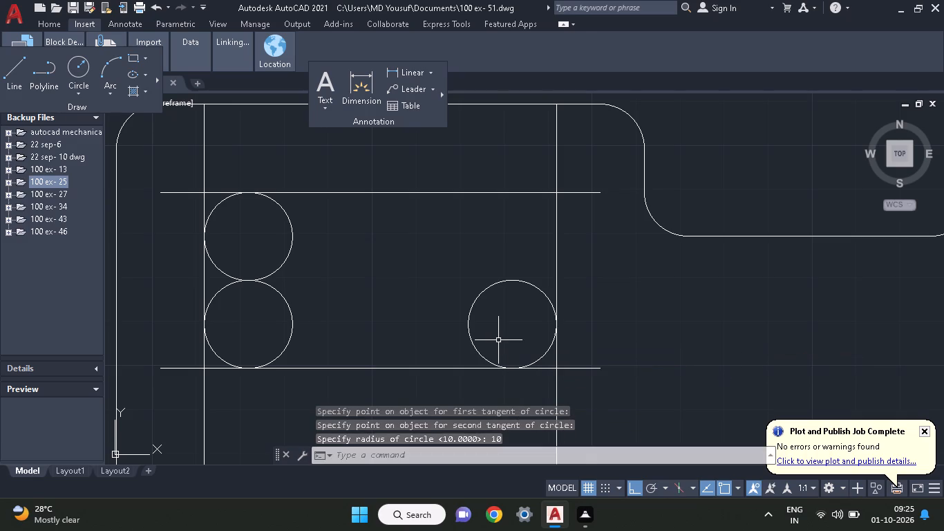
Draw a radius 10 tan-tan-radius circle in the upper cutout's top-right corner, tangent to its right and top lines.
text(c)
key(space)
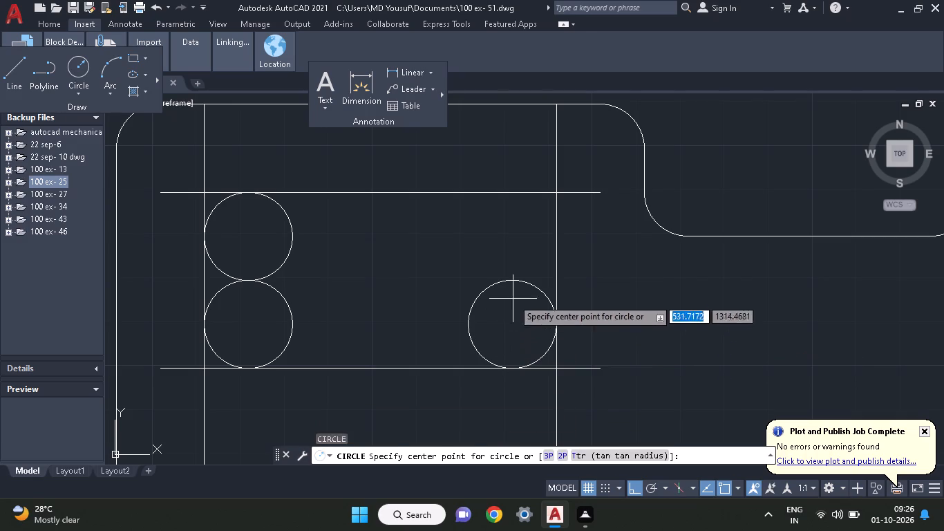
click(605, 455)
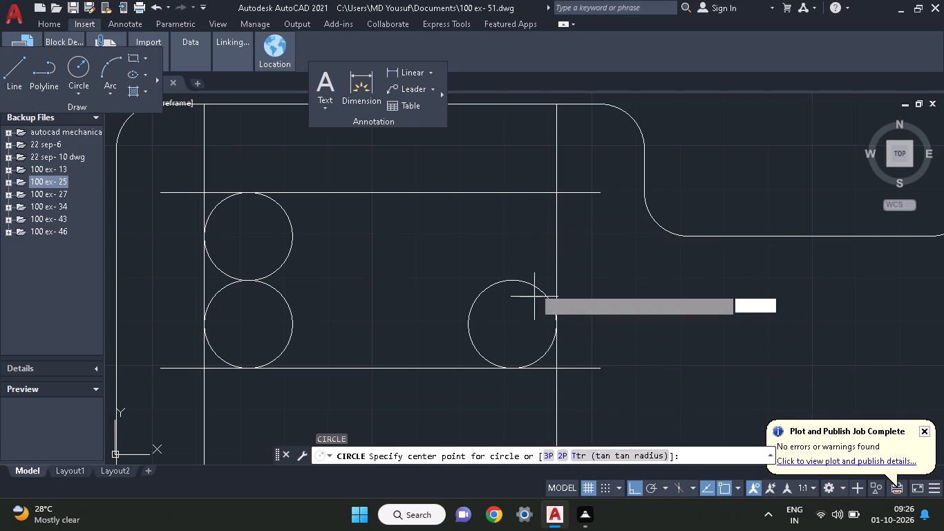
click(561, 225)
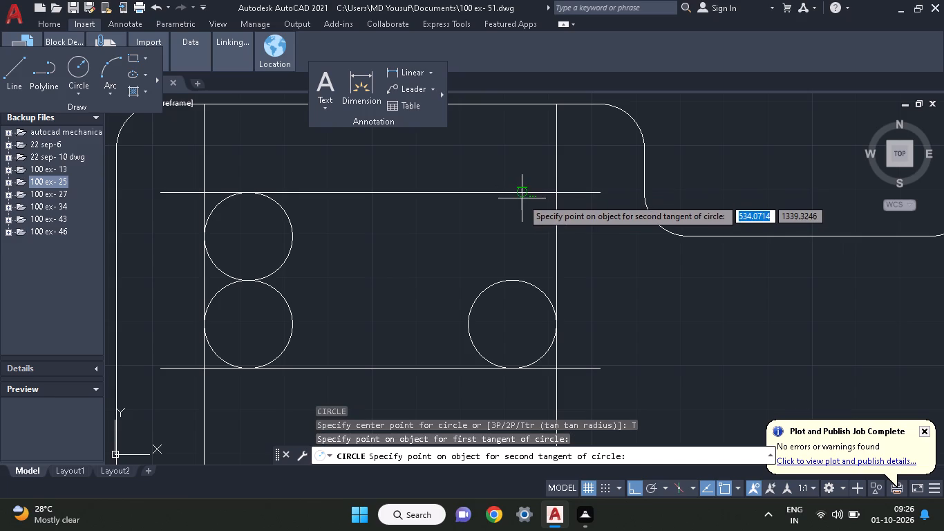
click(522, 195)
text(10)
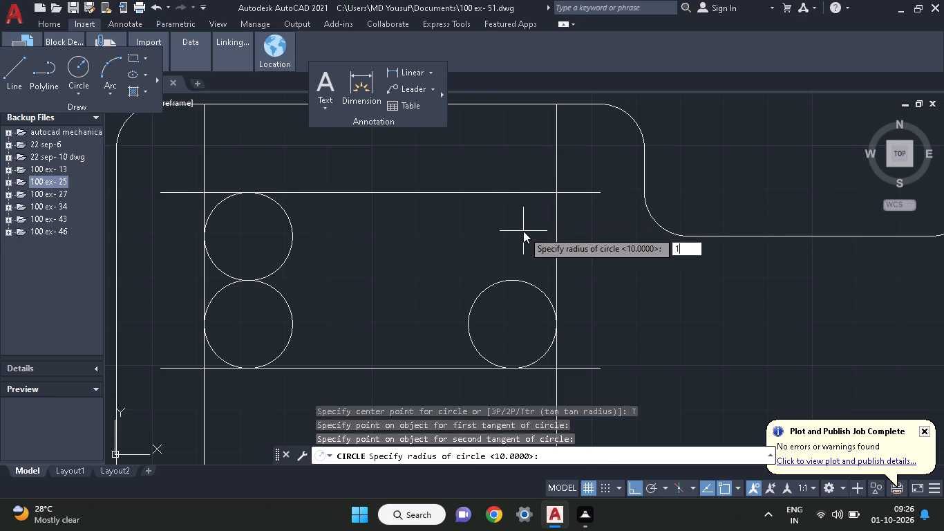
key(Return)
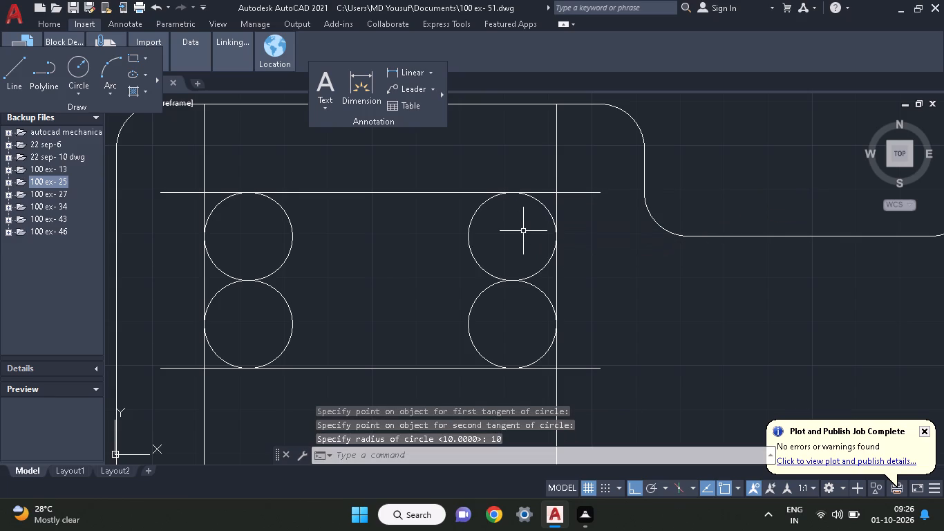
Trim the upper cutout's top-left circle and the line ends beyond it, leaving only the rounded corner.
text(tr)
click(563, 263)
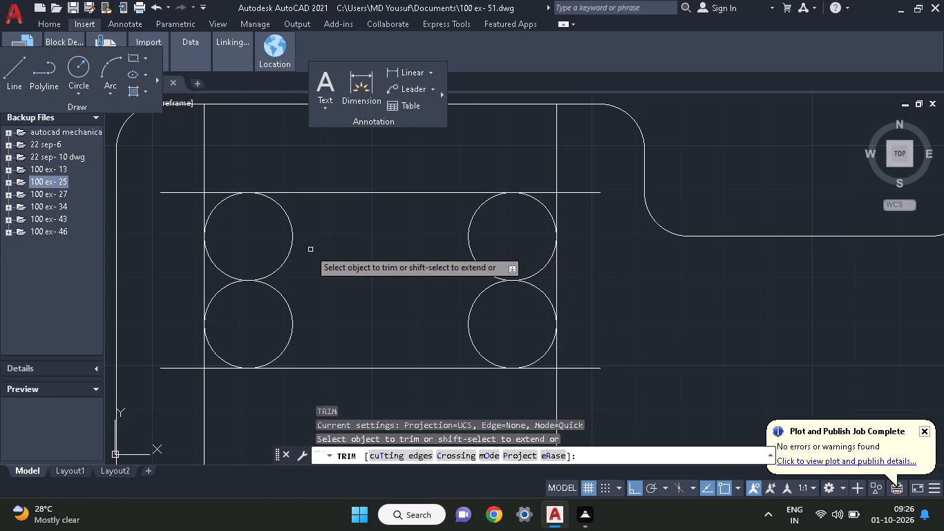
click(289, 250)
click(220, 274)
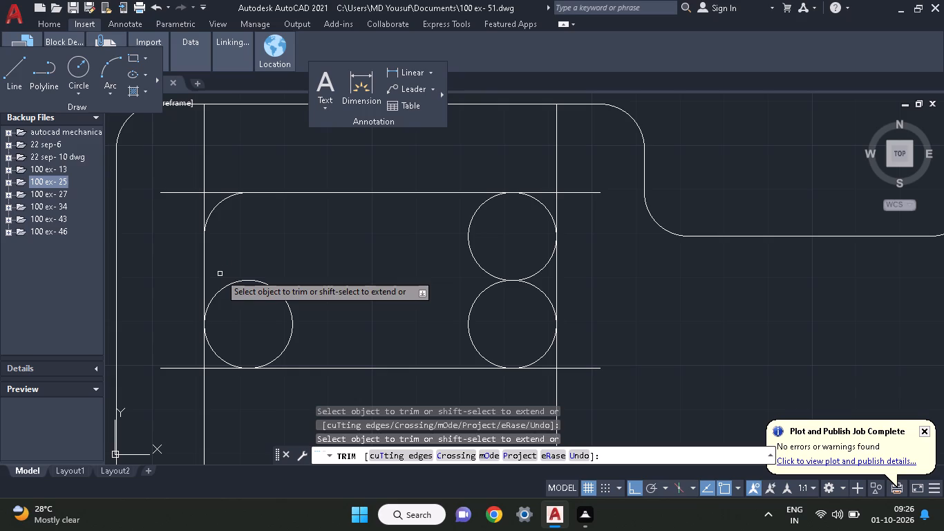
click(205, 206)
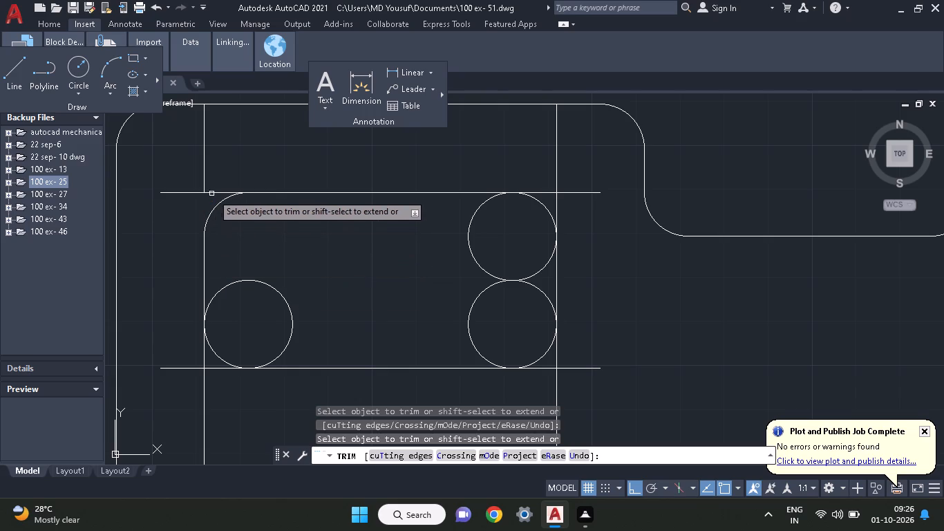
click(212, 193)
click(205, 183)
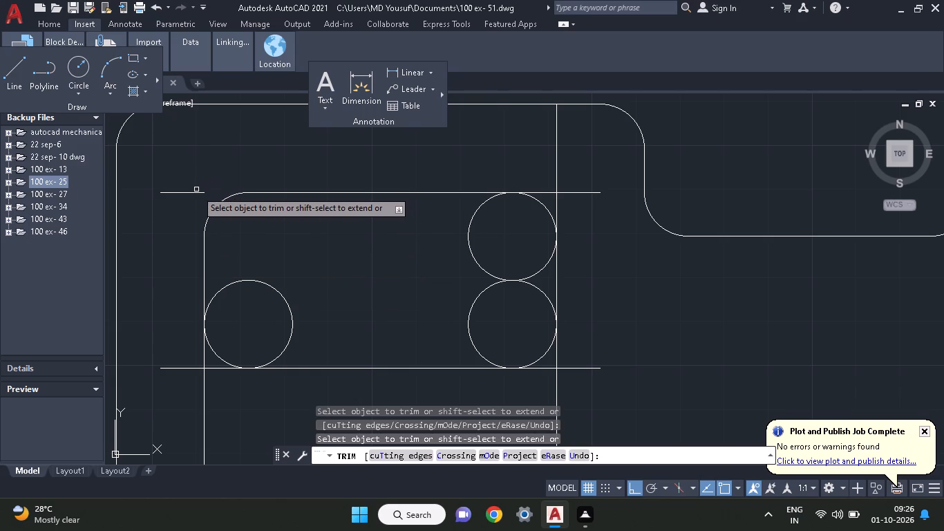
click(196, 193)
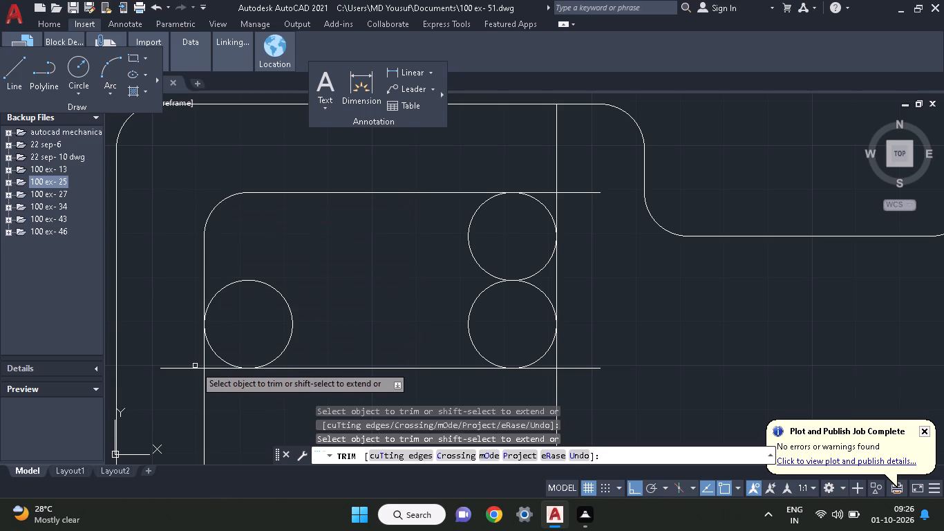
Trim the line ends at the upper cutout's bottom-left corner and the circle's inner part, leaving the rounded corner.
click(195, 366)
click(195, 372)
click(206, 361)
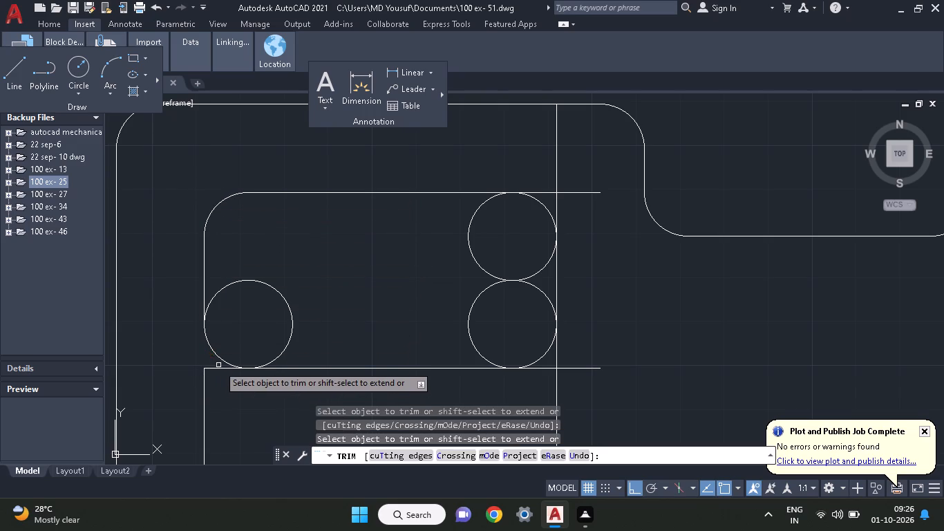
click(223, 366)
click(223, 374)
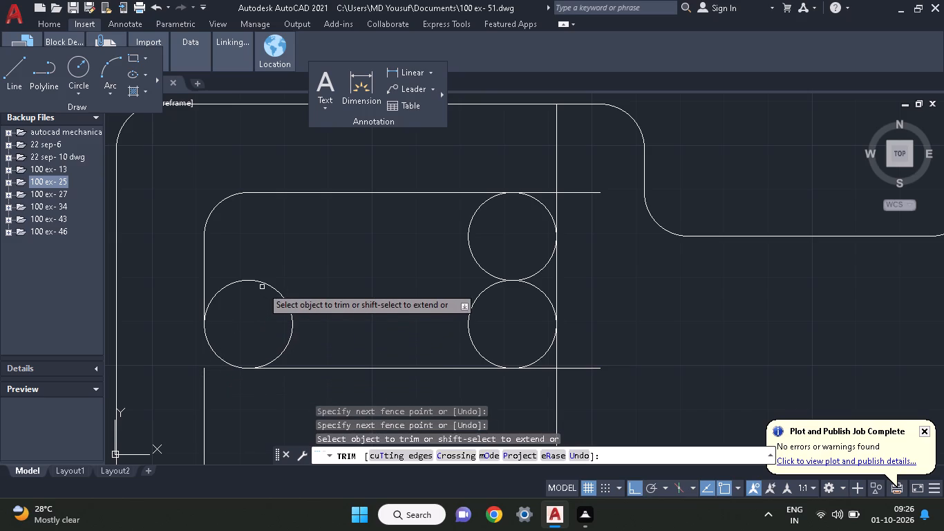
click(262, 283)
Trim the inner halves of the upper cutout's two right circles and the line ends beyond its top-right corner.
click(475, 299)
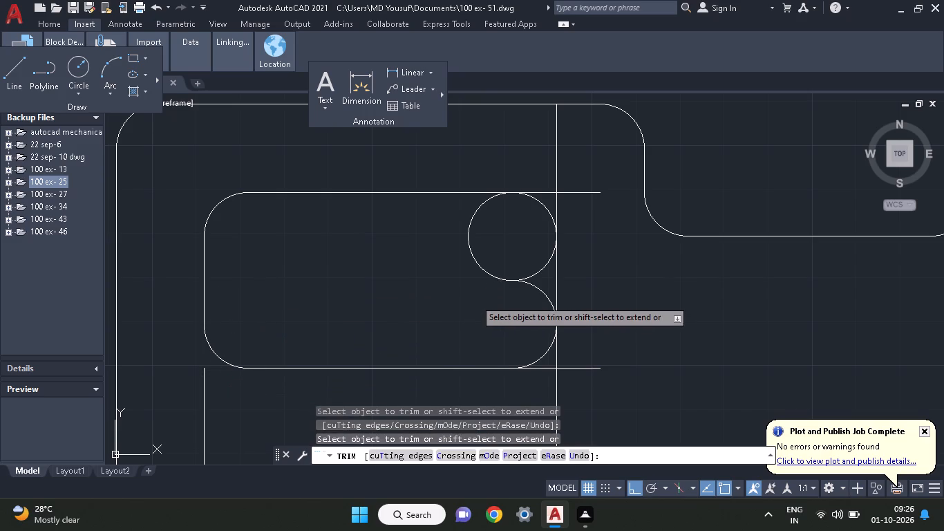
click(472, 259)
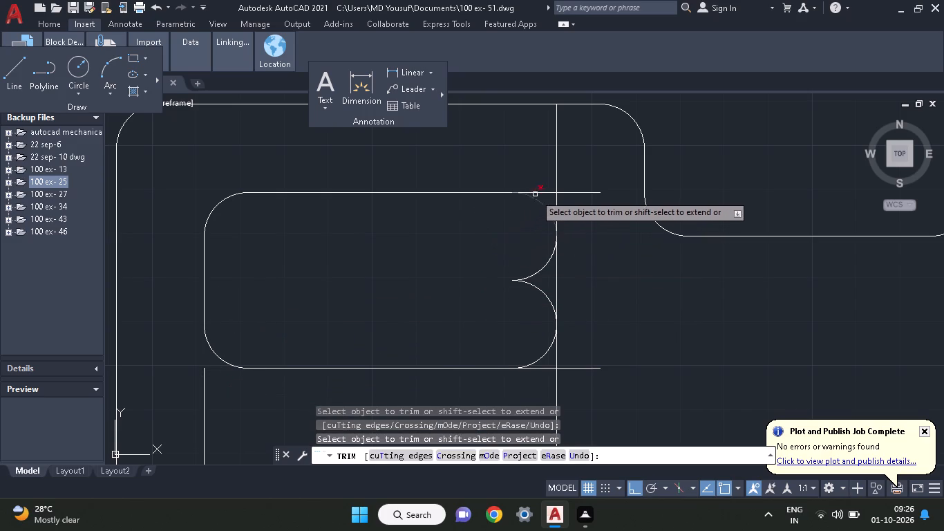
click(536, 194)
click(556, 205)
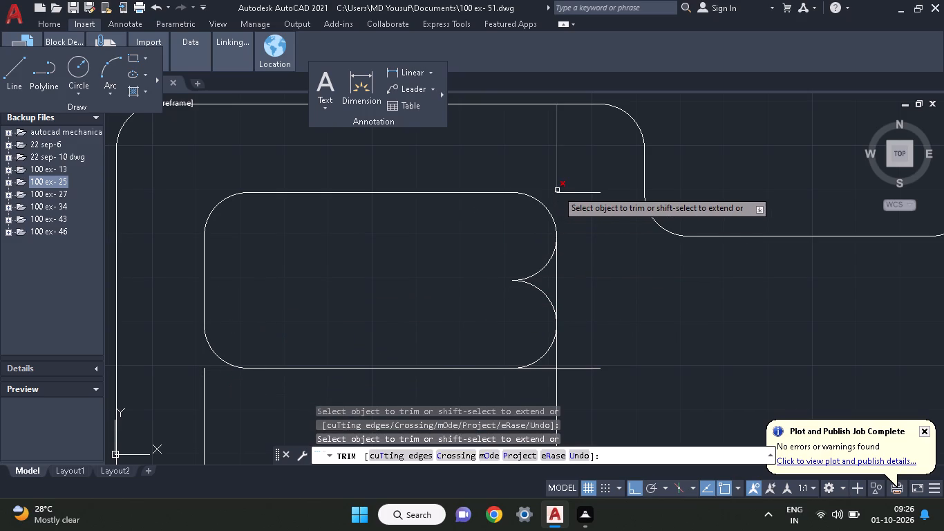
click(557, 190)
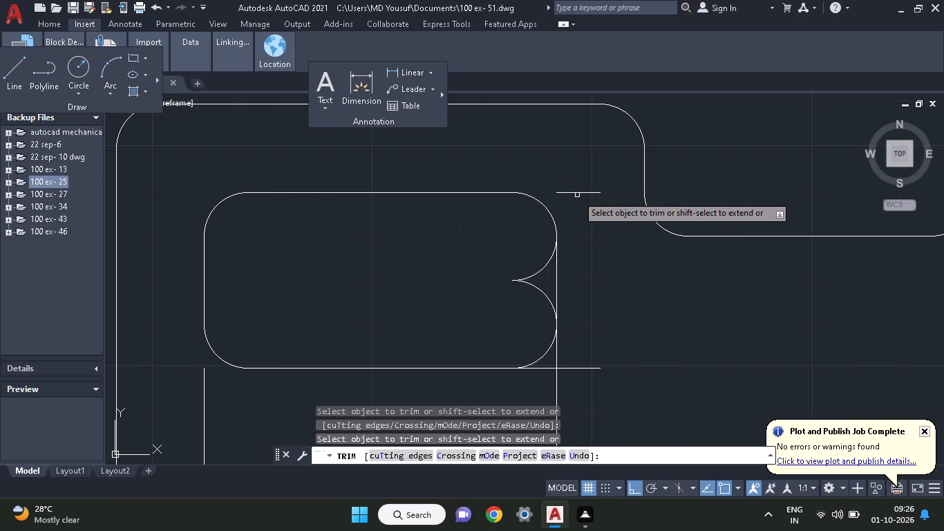
click(577, 195)
click(577, 182)
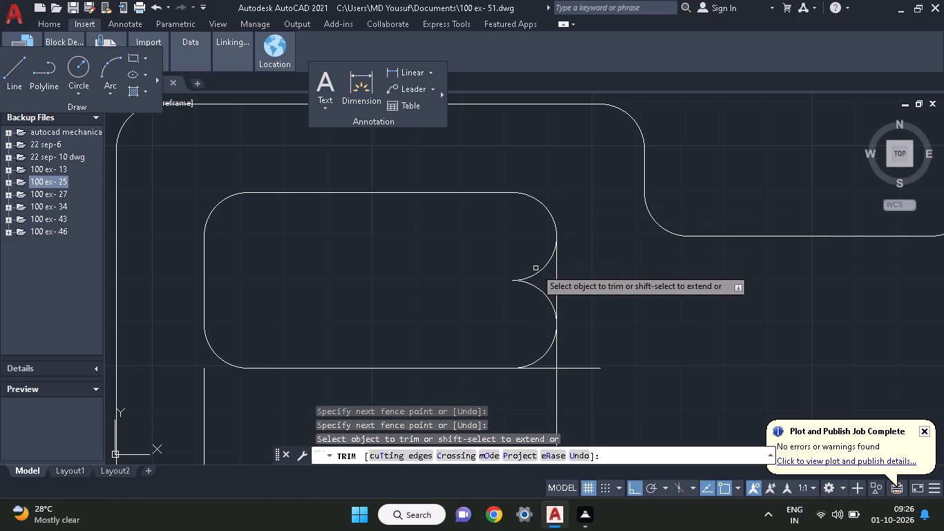
Trim the leftover arcs along the upper cutout's right side and the line ends at its bottom-right corner.
click(538, 271)
click(540, 297)
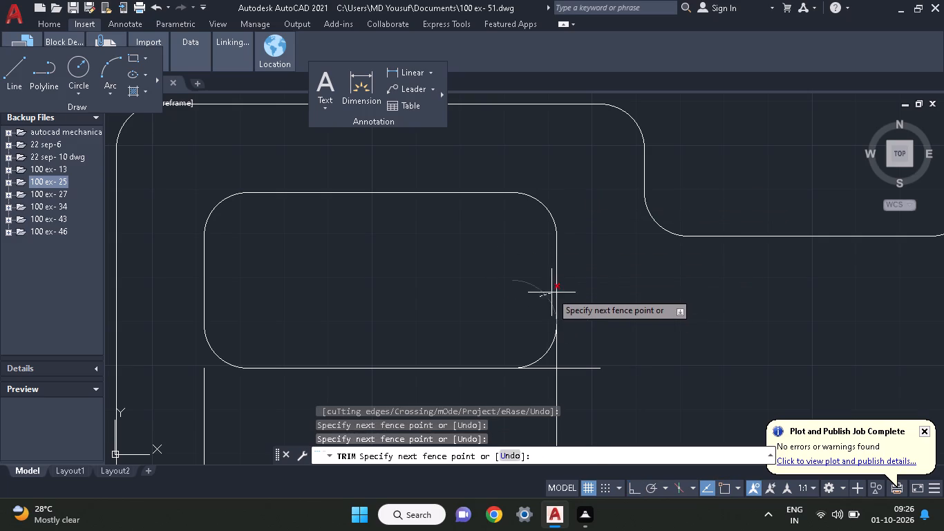
click(550, 290)
click(556, 351)
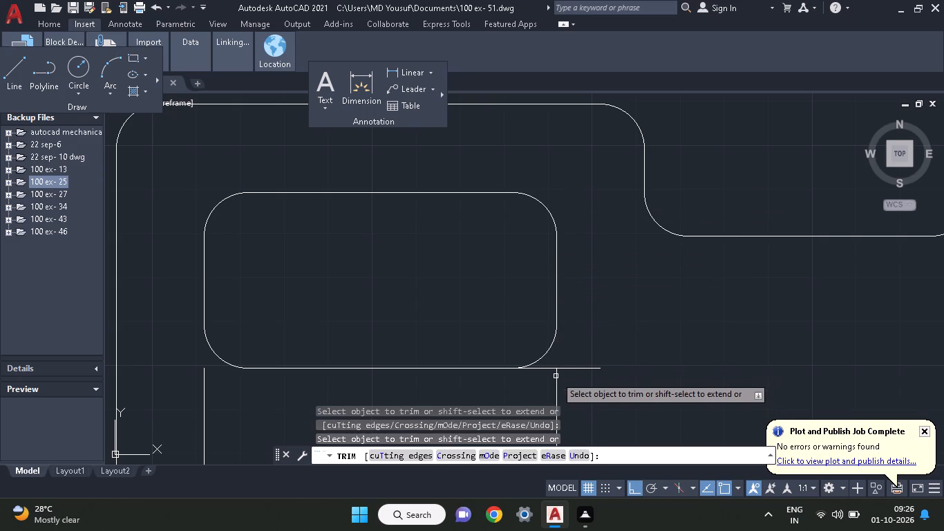
click(547, 369)
click(572, 367)
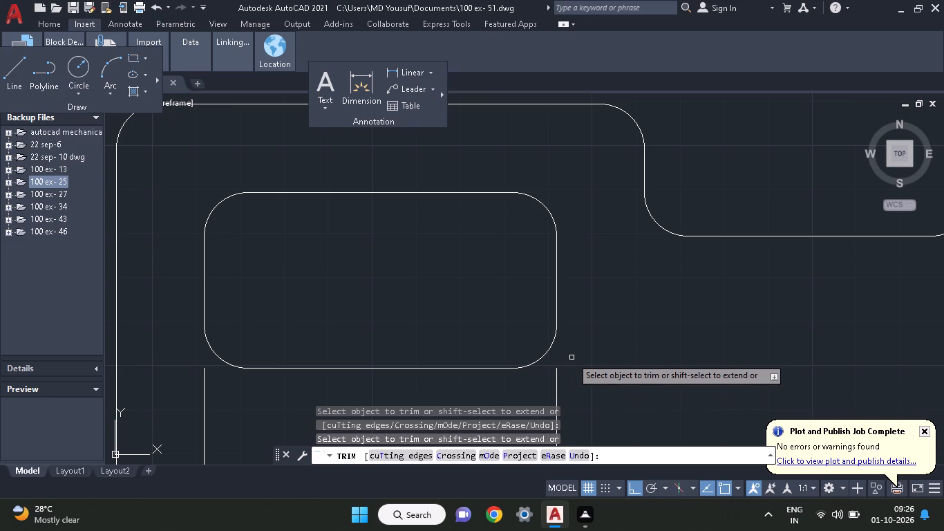
middle_drag(572, 357, 594, 248)
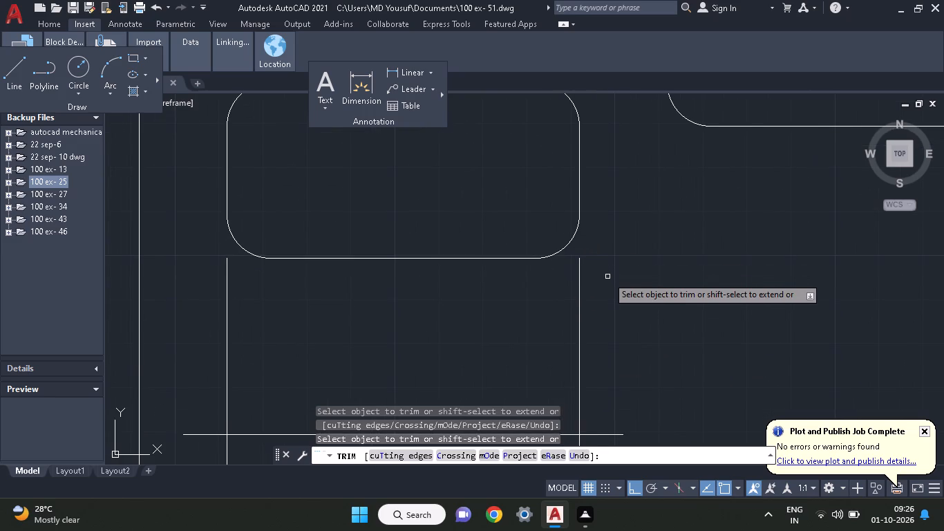
ctrl+scroll(607, 277, down, 2)
middle_drag(601, 380, 583, 297)
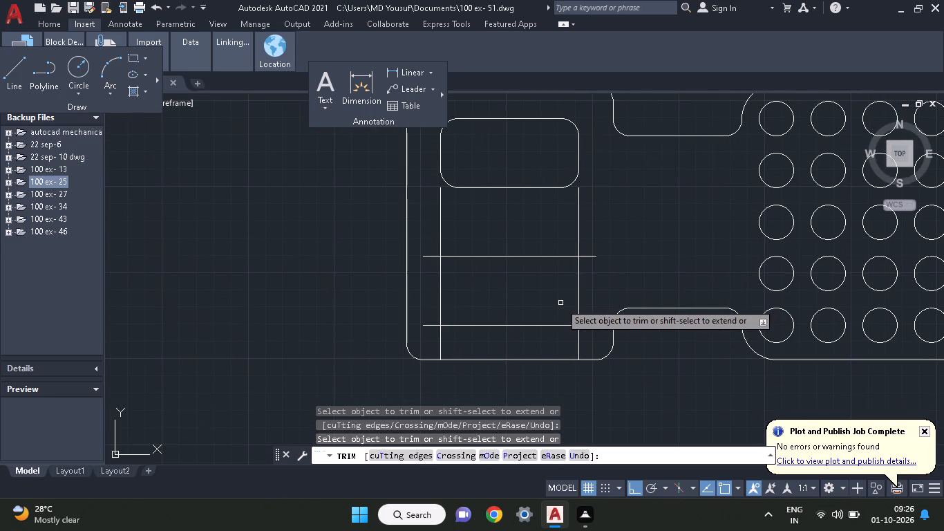
ctrl+scroll(560, 303, up, 2)
right_click(308, 281)
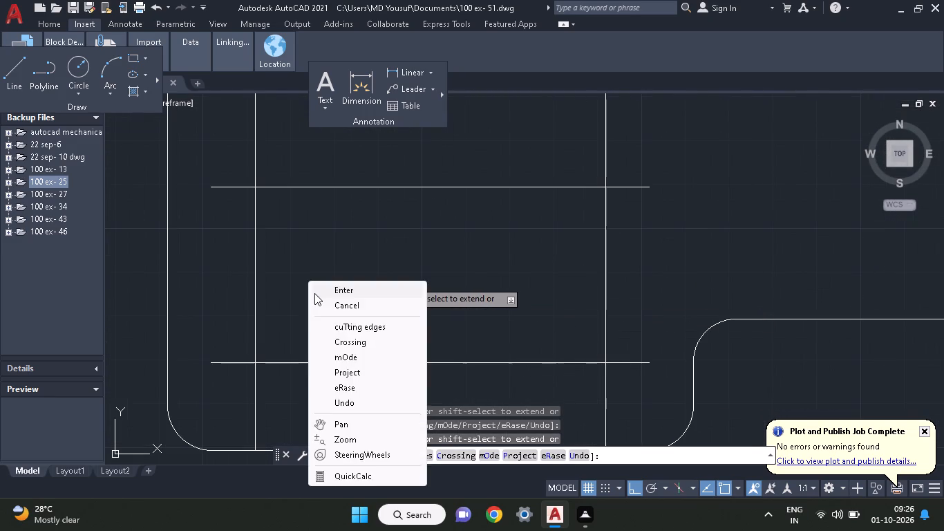
click(314, 293)
Draw a radius 10 tan-tan-radius circle in the lower cutout's top-left corner, tangent to its left and top lines.
click(80, 75)
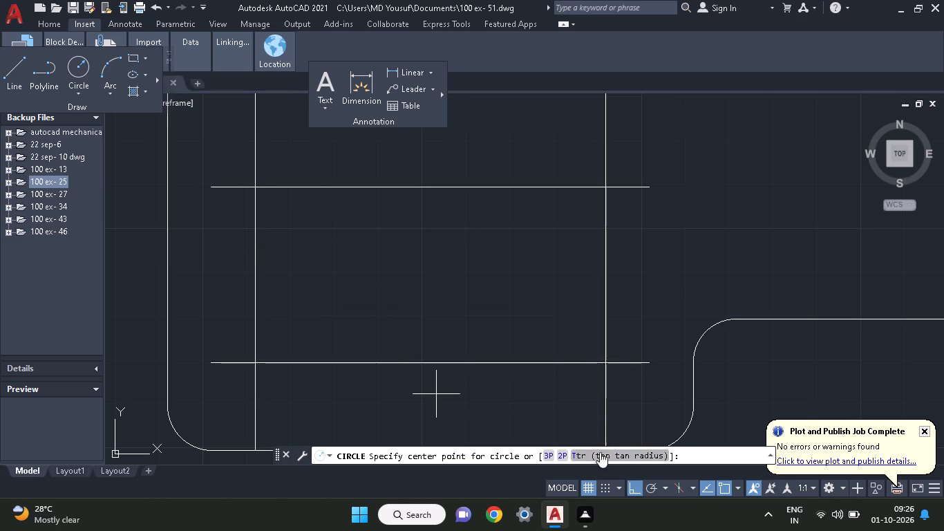
click(626, 457)
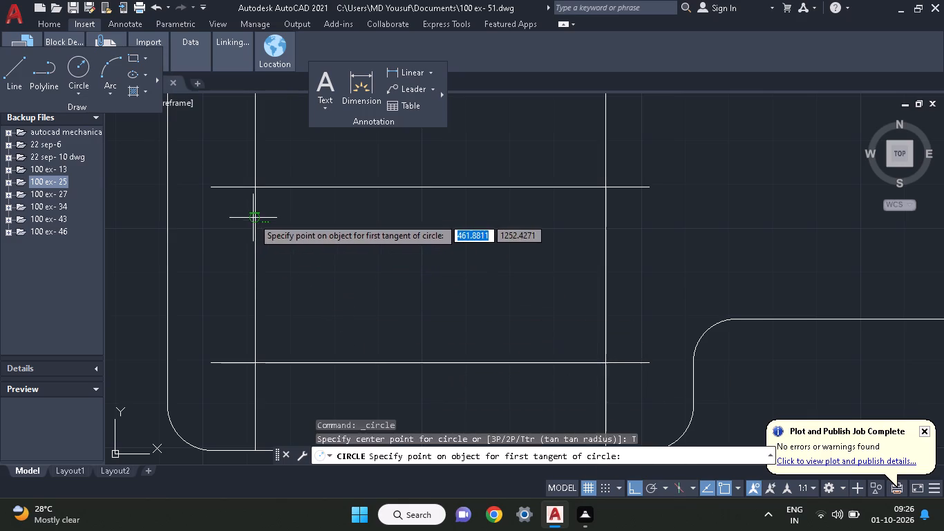
click(253, 218)
click(272, 189)
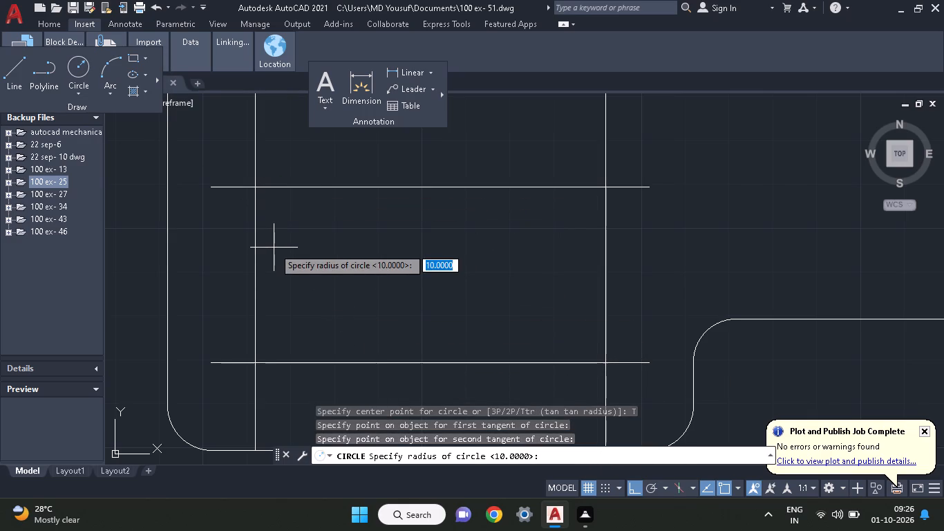
text(10)
key(Return)
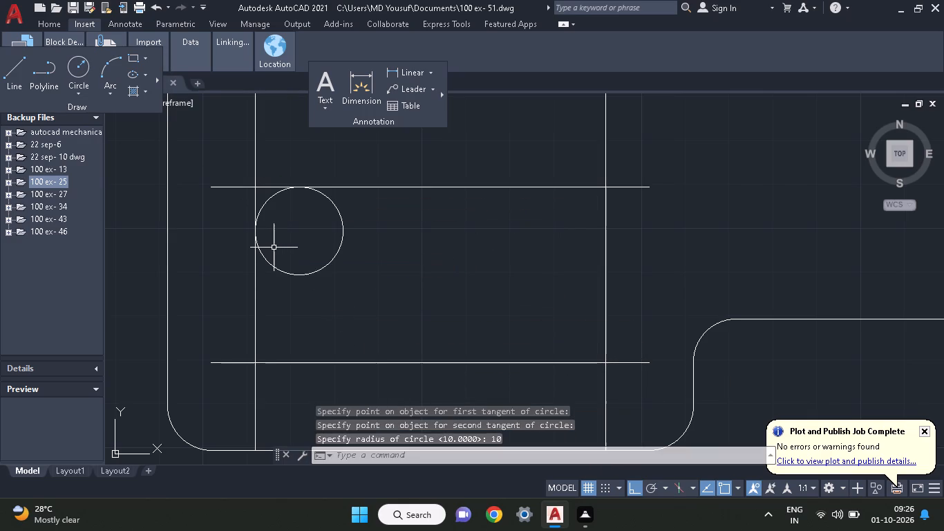
Draw a radius 10 tan-tan-radius circle in the lower cutout's bottom-left corner, tangent to its bottom and left lines.
text(c)
key(space)
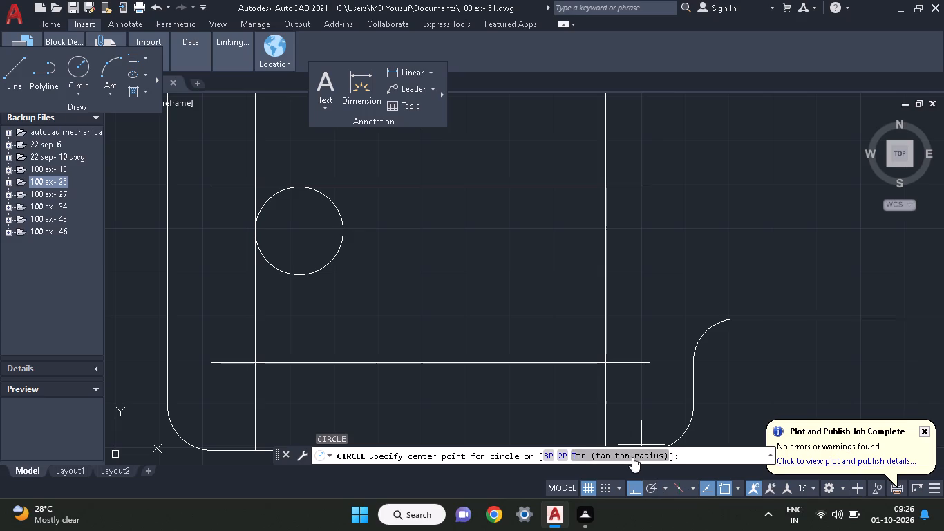
click(632, 458)
click(281, 360)
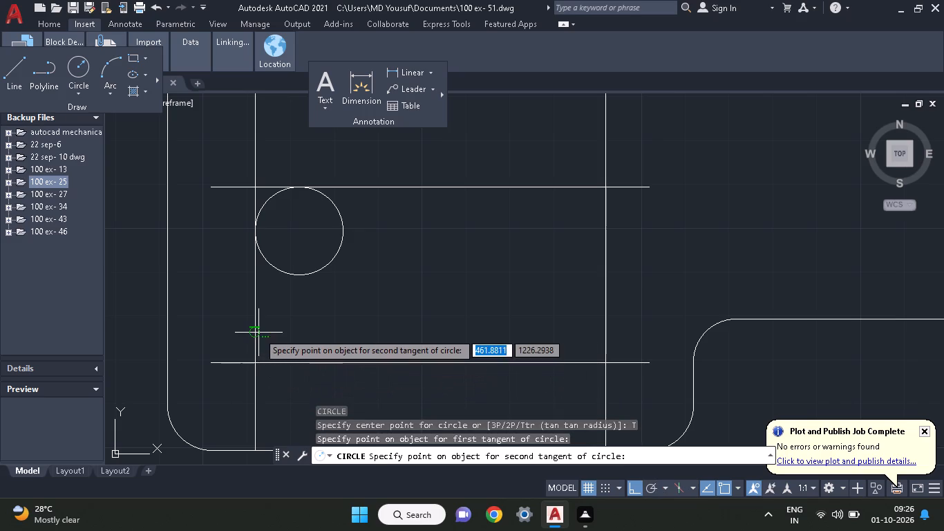
click(258, 333)
text(10)
key(Return)
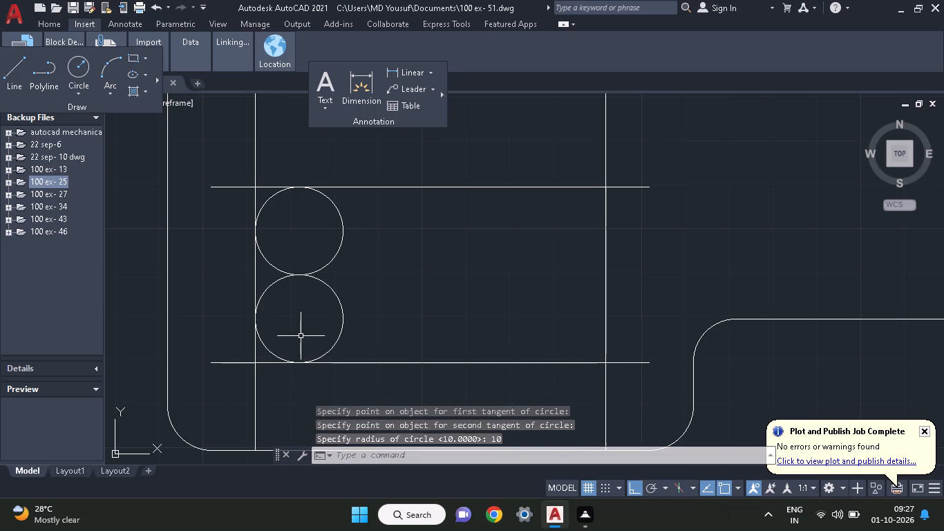
Draw a radius 10 tan-tan-radius circle in the lower cutout's bottom-right corner, tangent to its bottom and right lines.
text(c)
key(space)
click(620, 460)
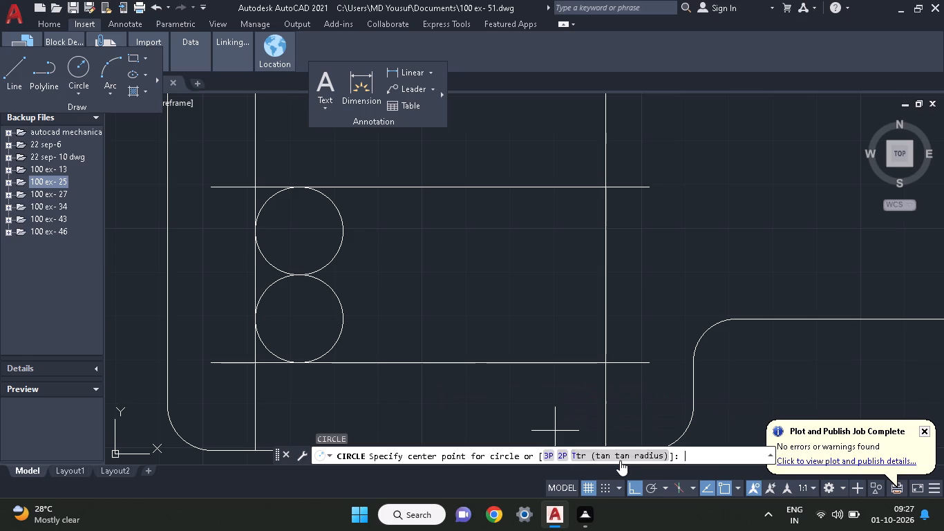
click(580, 364)
click(603, 322)
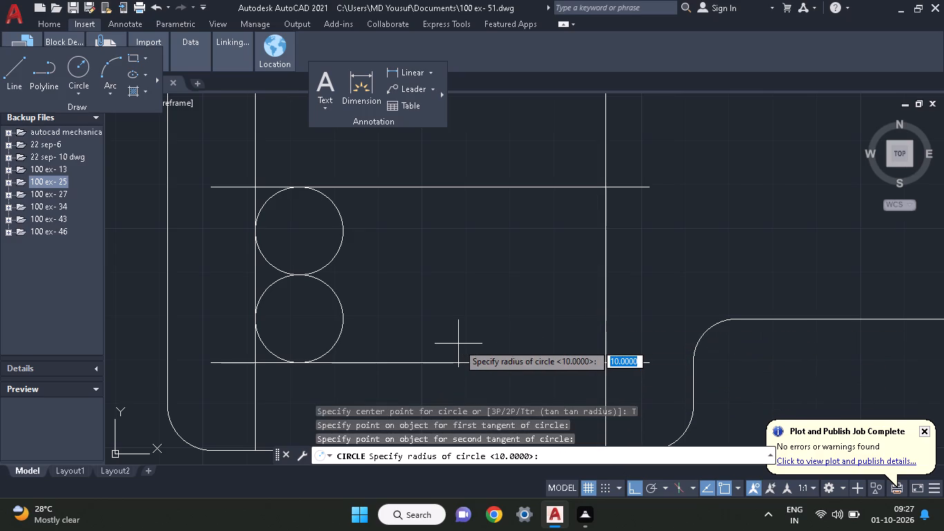
text(10)
key(space)
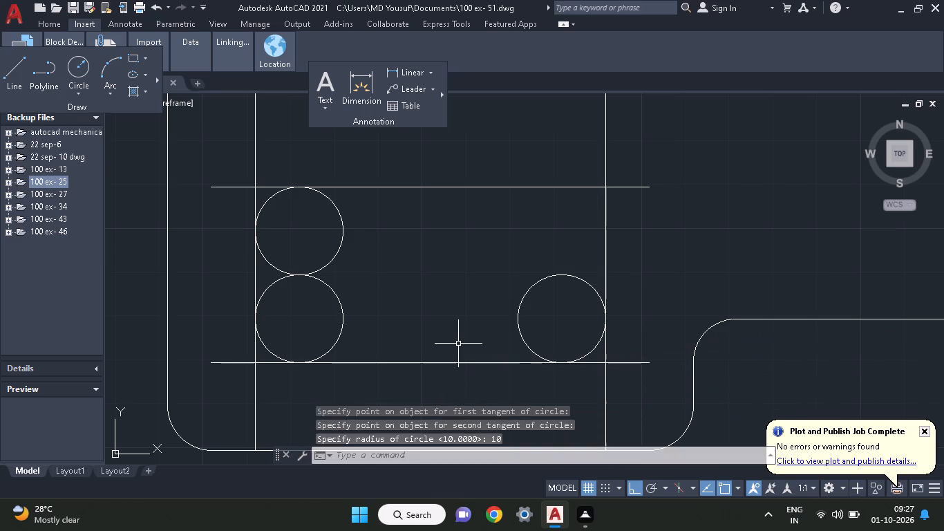
Draw a radius 10 tan-tan-radius circle in the lower cutout's top-right corner, tangent to its right and top lines.
text(c)
key(space)
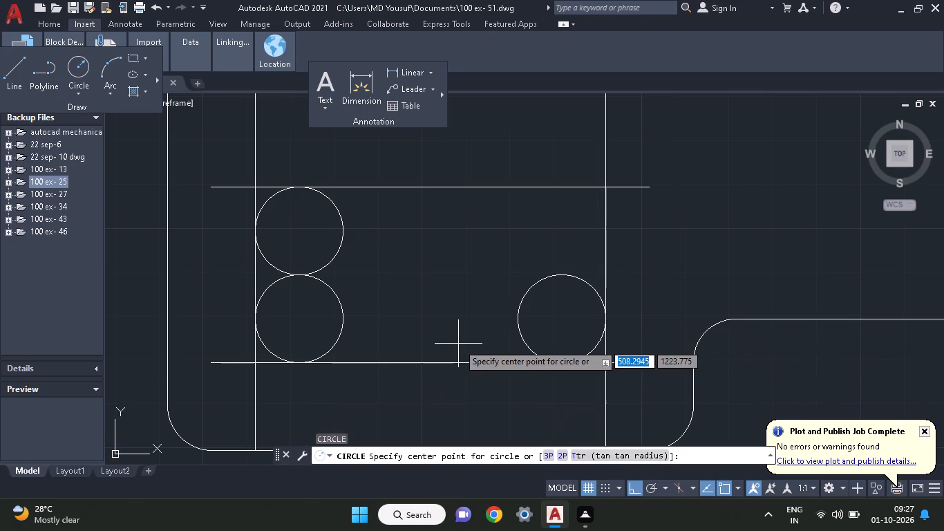
click(642, 460)
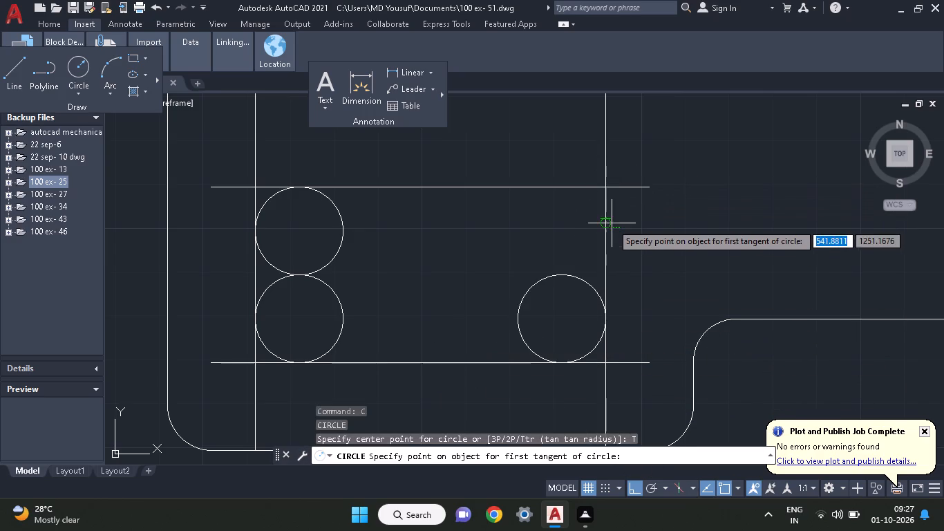
click(607, 224)
click(557, 186)
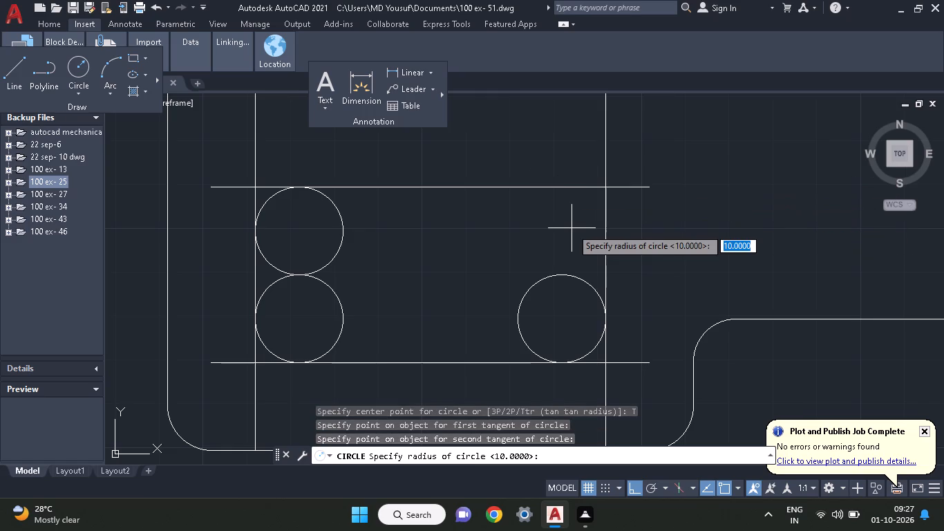
text(10)
key(Return)
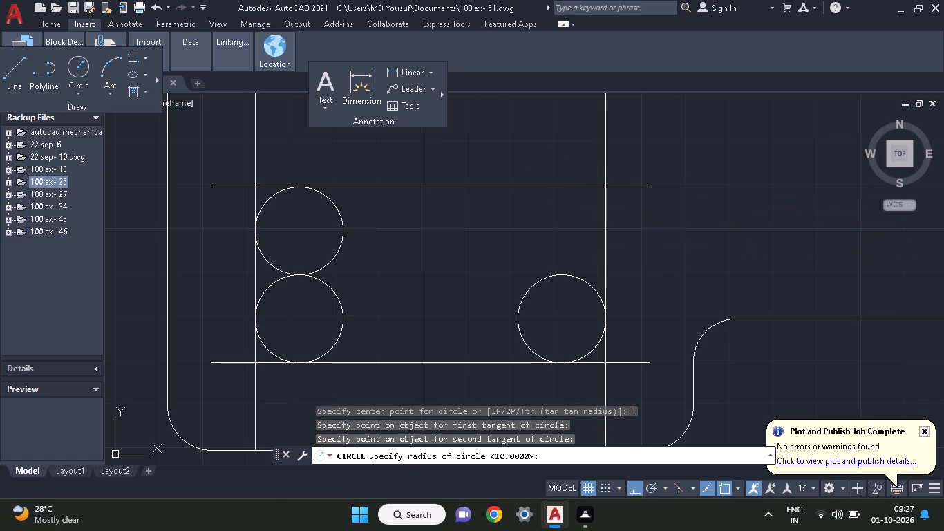
key(r)
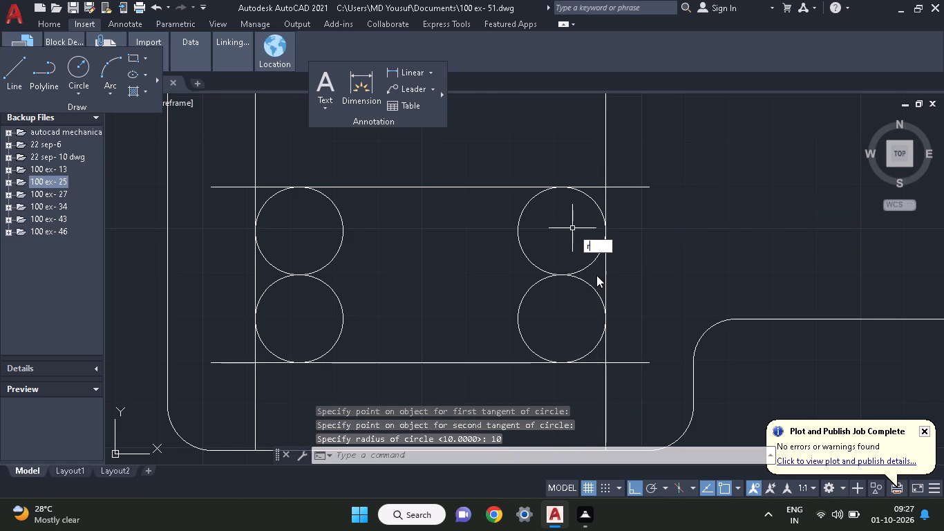
key(Escape)
Trim the lower cutout's top-left circle and the line ends beyond it, leaving only the rounded corner.
text(tr)
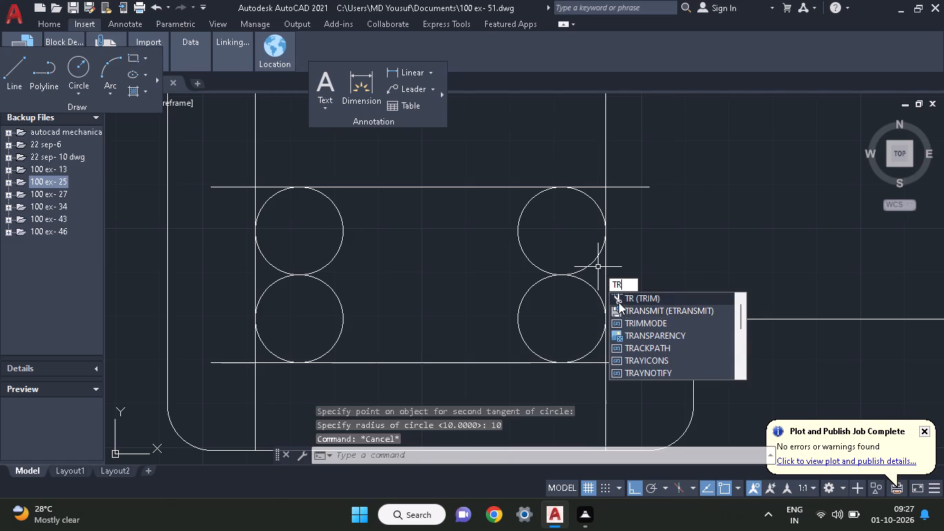
click(619, 301)
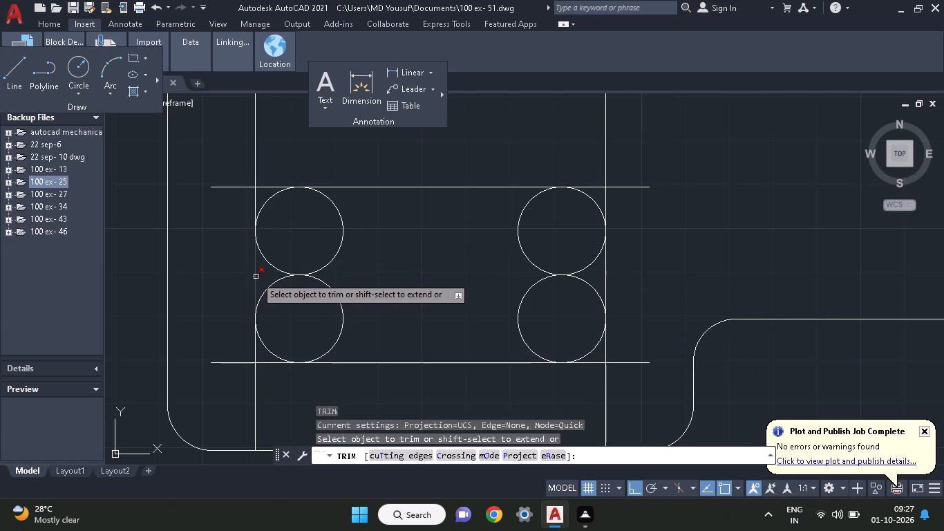
click(341, 227)
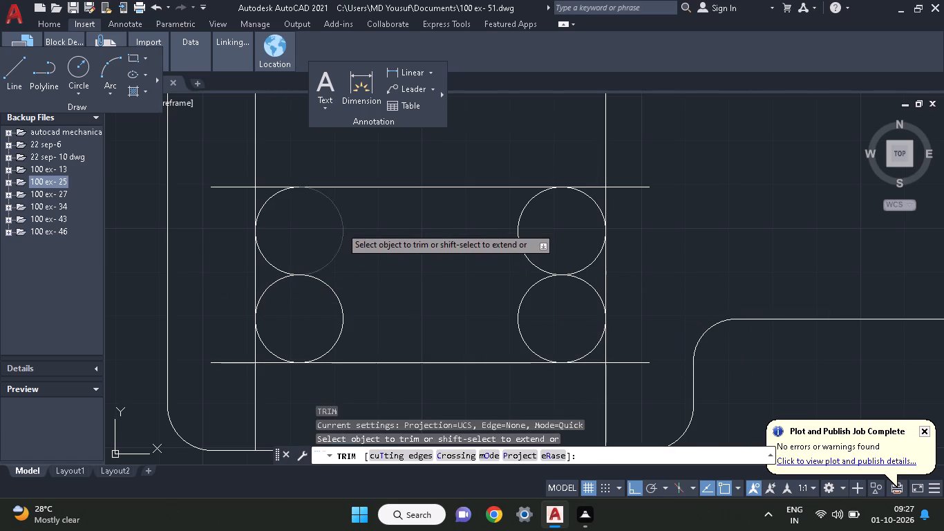
click(287, 271)
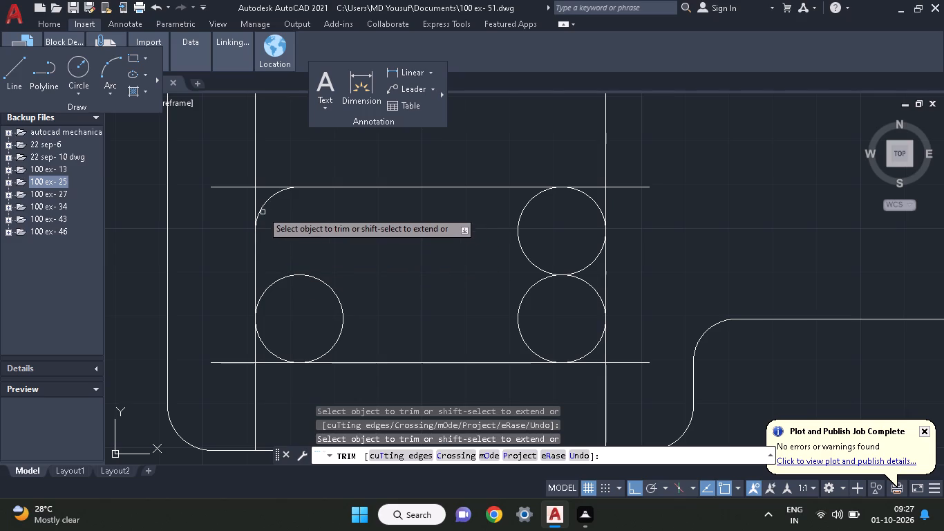
click(256, 203)
click(262, 189)
click(258, 185)
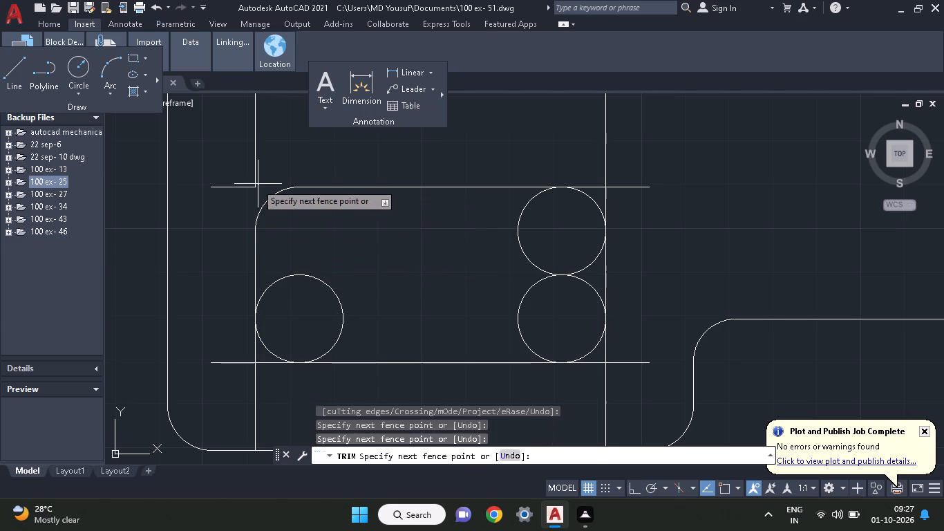
click(254, 182)
click(244, 180)
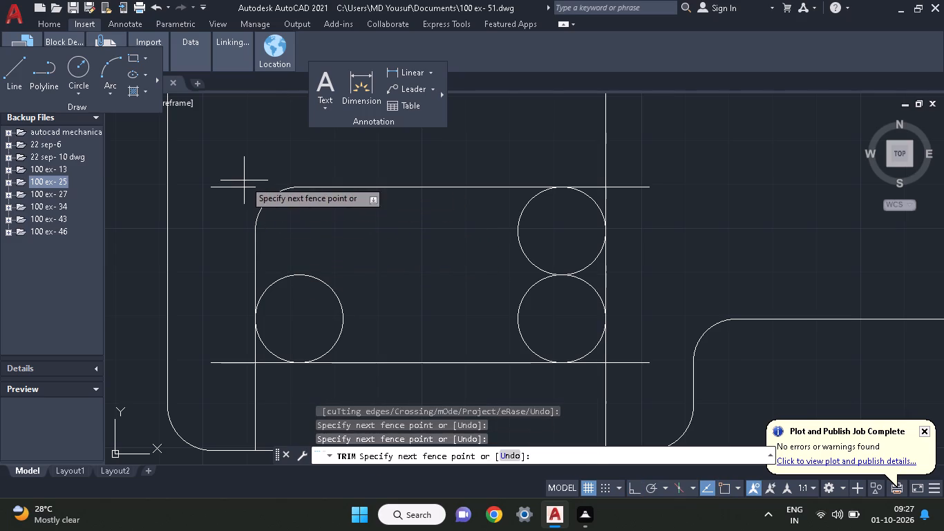
drag(249, 191, 255, 216)
Trim the line ends at the lower cutout's bottom-left corner and the circle's inner part, leaving the rounded corner.
drag(237, 336, 283, 410)
click(254, 360)
click(258, 363)
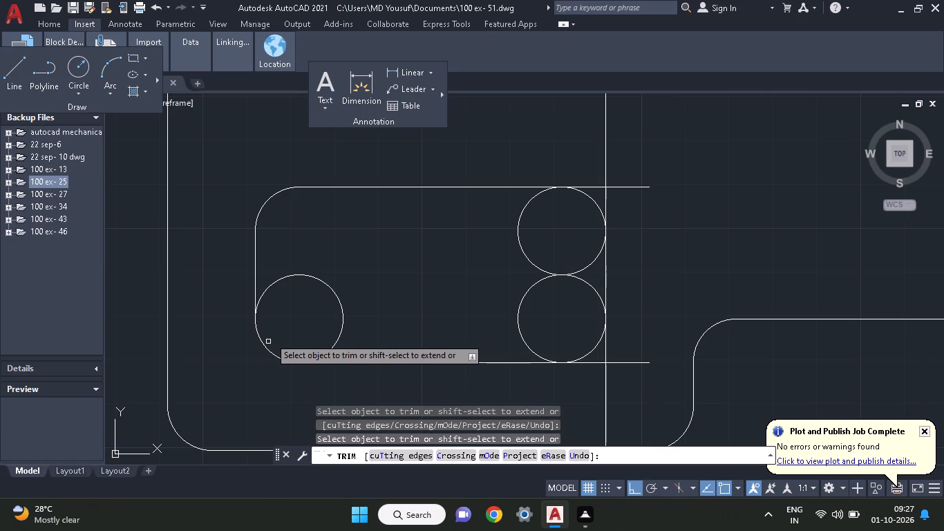
click(323, 285)
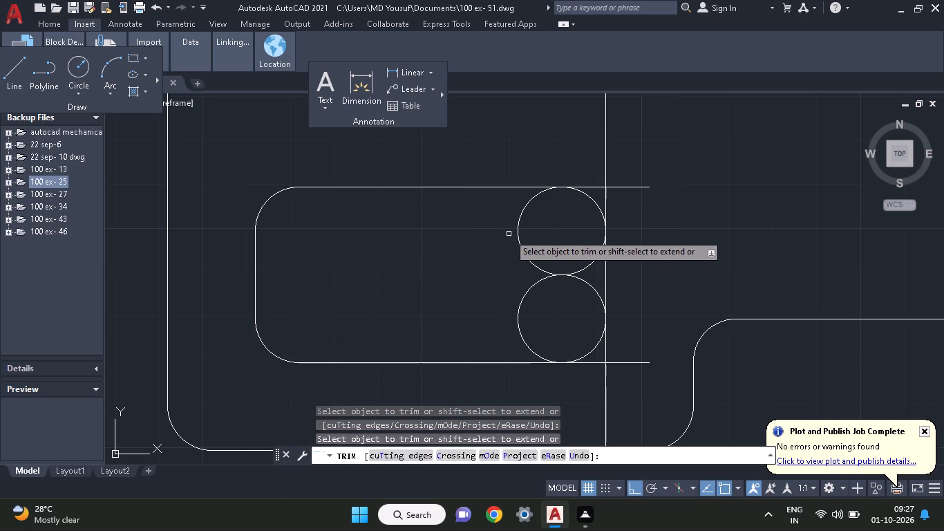
Trim the inner part of the lower cutout's top-right circle and the top line's segment between its tangent point and the right line.
drag(526, 225, 495, 226)
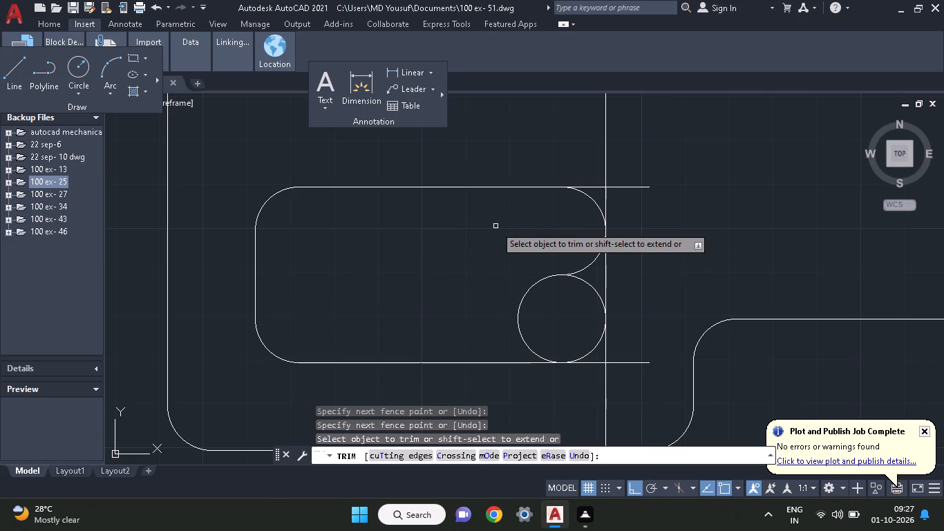
drag(596, 193, 596, 166)
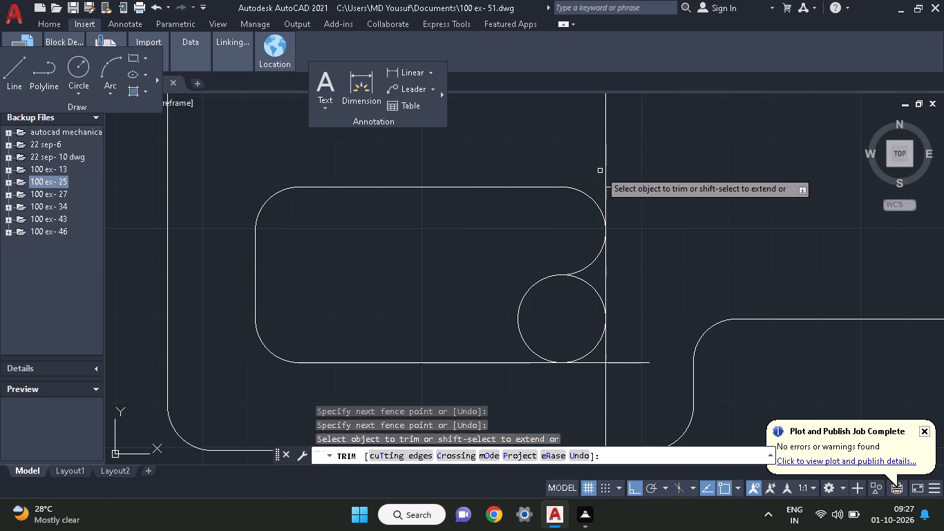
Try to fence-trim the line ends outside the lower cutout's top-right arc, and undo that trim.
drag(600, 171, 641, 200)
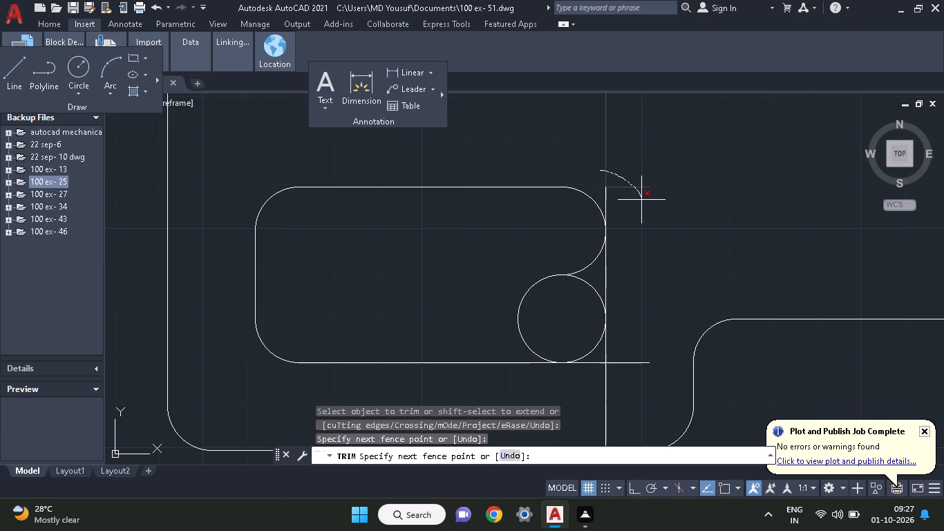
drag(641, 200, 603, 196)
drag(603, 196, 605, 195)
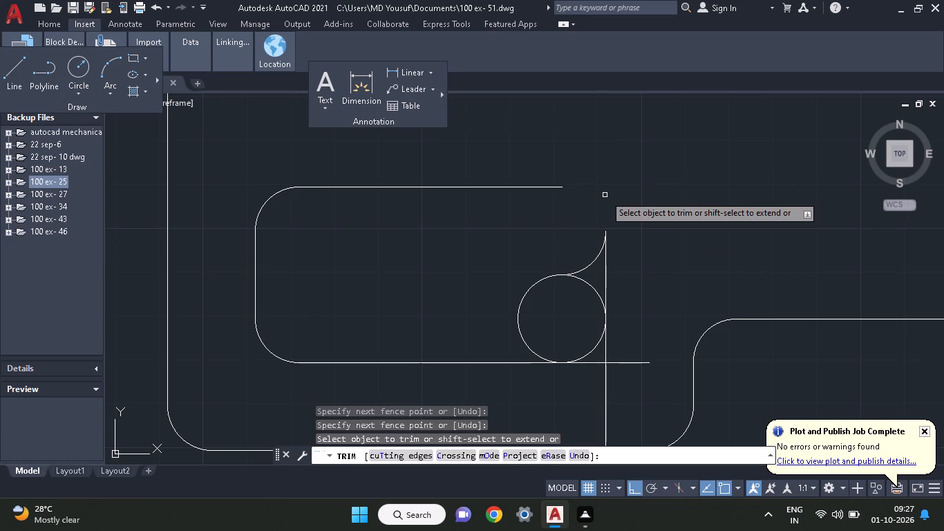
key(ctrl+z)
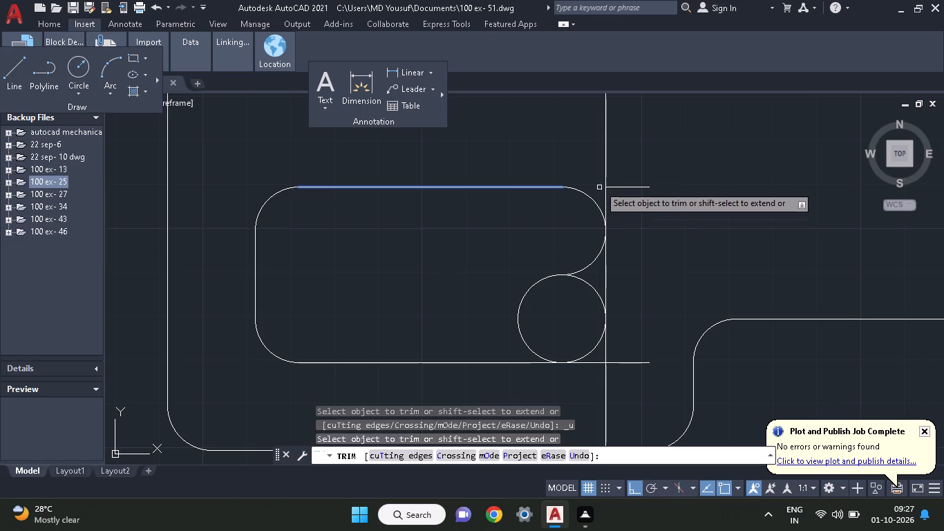
Trim the line ends beyond the lower cutout's top-right corner and the circle's lower arc, leaving only the rounded corner.
drag(589, 176, 636, 191)
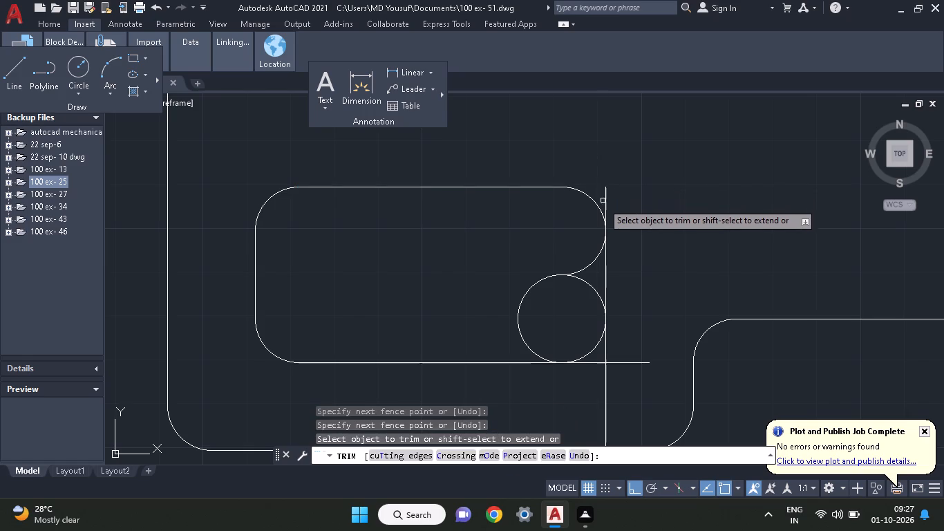
click(605, 197)
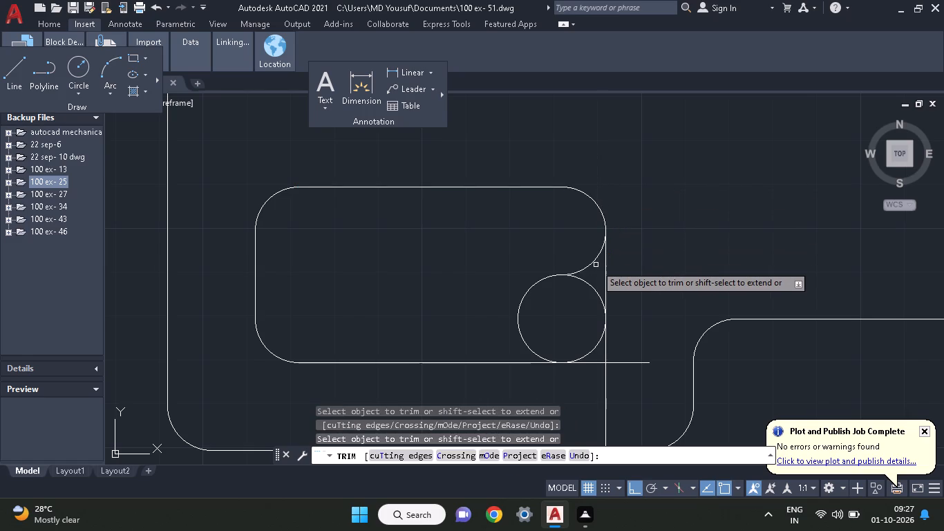
drag(596, 265, 594, 265)
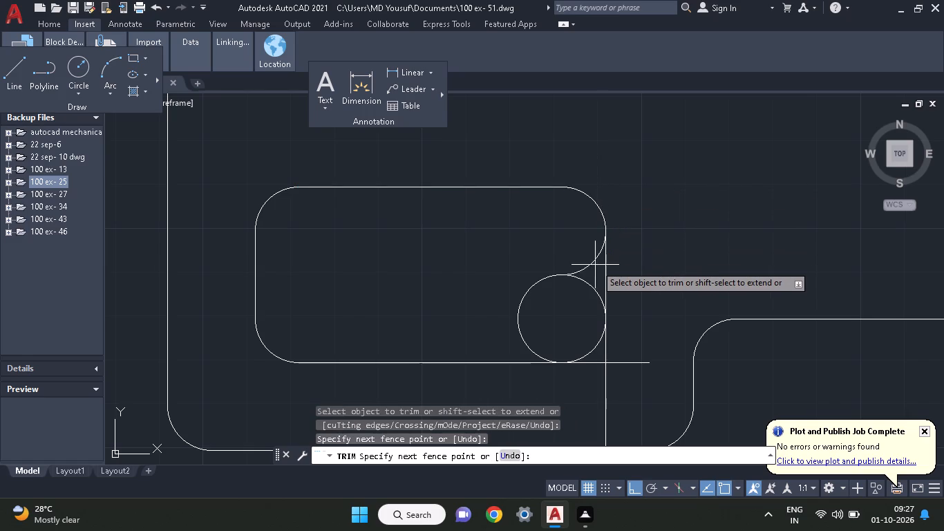
drag(594, 265, 566, 268)
Trim the inner part of the lower cutout's bottom-right circle and the line ends beyond it, leaving the rounded corner, and finish trimming.
drag(558, 261, 570, 310)
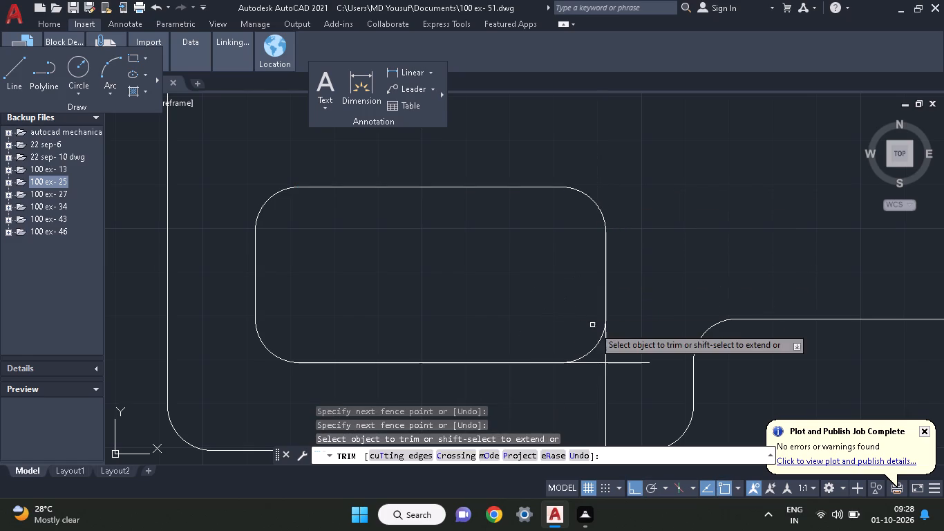
drag(607, 350, 603, 362)
click(601, 363)
click(604, 365)
click(611, 365)
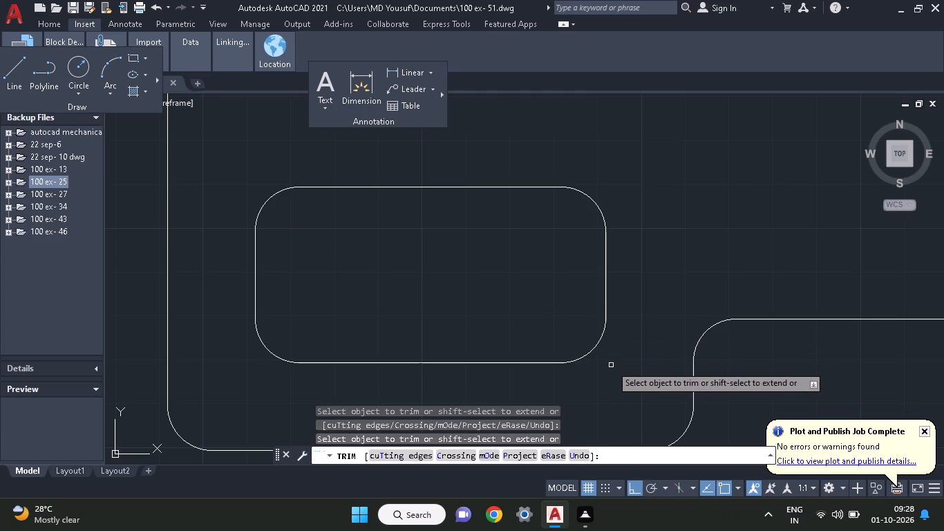
ctrl+scroll(549, 377, down, 2)
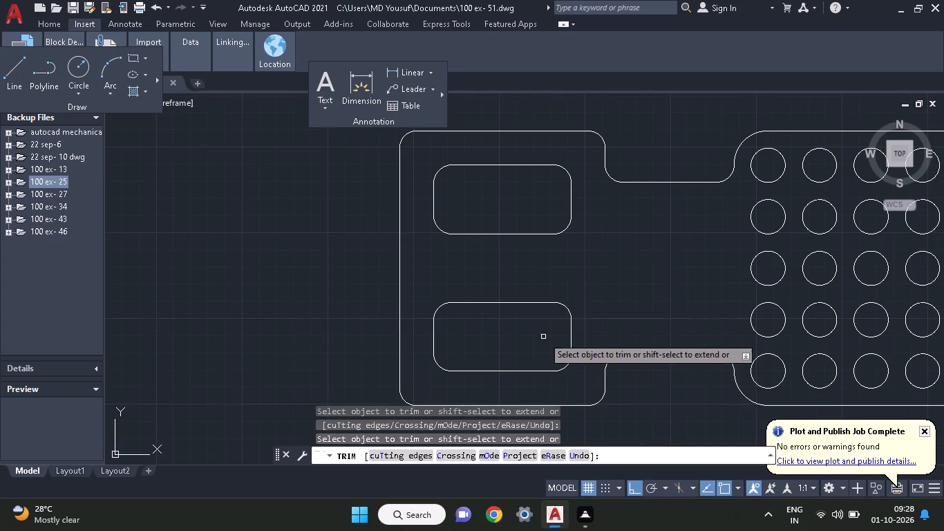
middle_drag(565, 290, 422, 322)
right_click(491, 294)
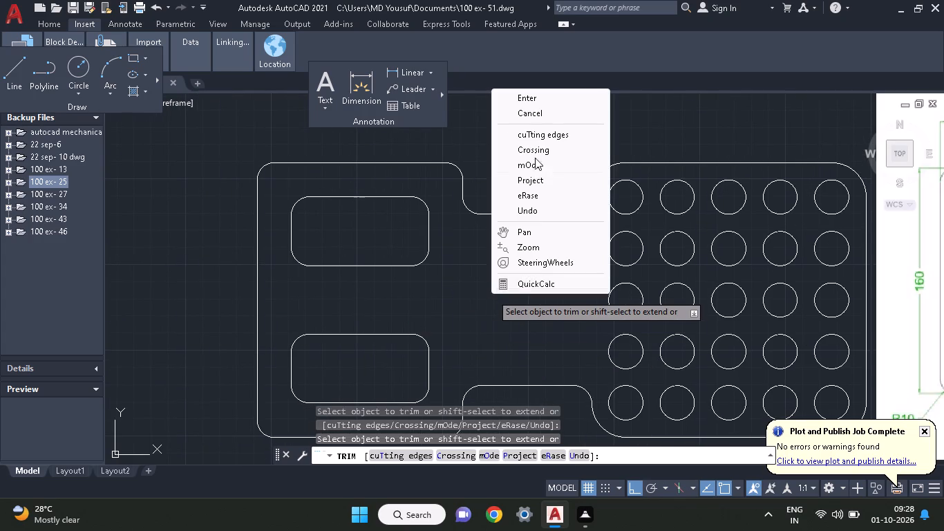
click(536, 104)
middle_drag(581, 346, 417, 313)
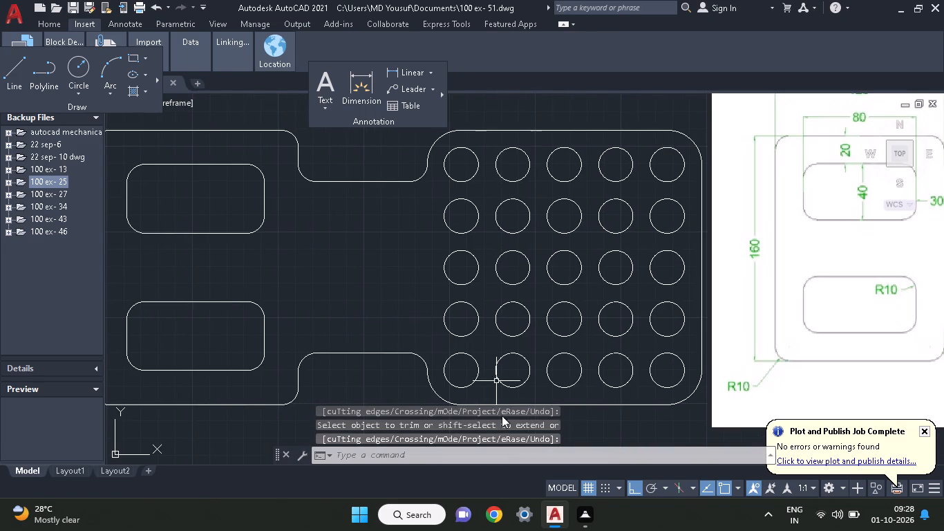
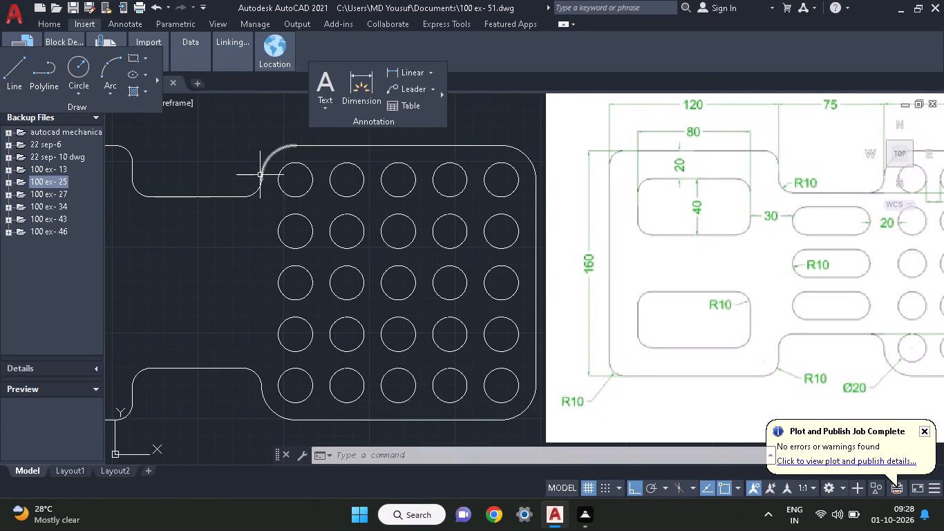
Offset the neck's upper edge line downward by 10, and offset the new line down by 20 for the top slot's edges.
key(o)
key(f)
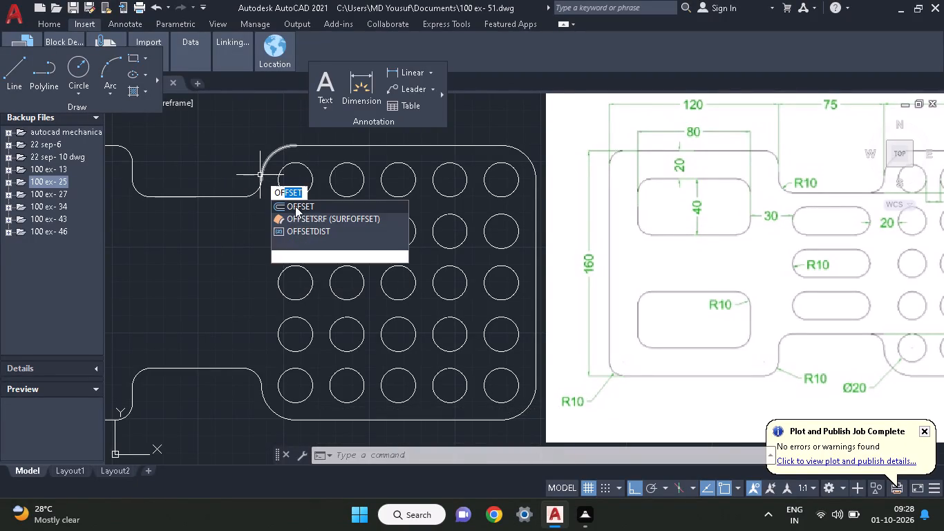
click(295, 200)
click(284, 204)
right_click(201, 225)
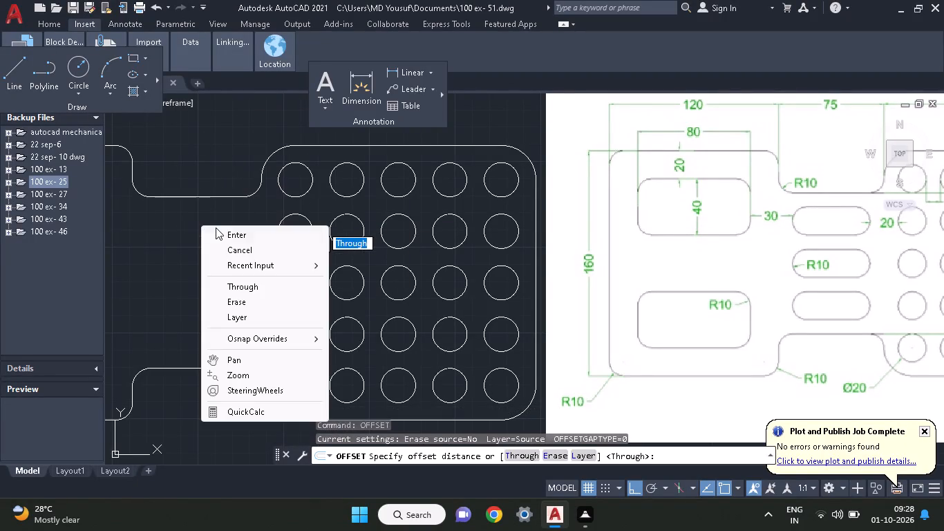
click(231, 234)
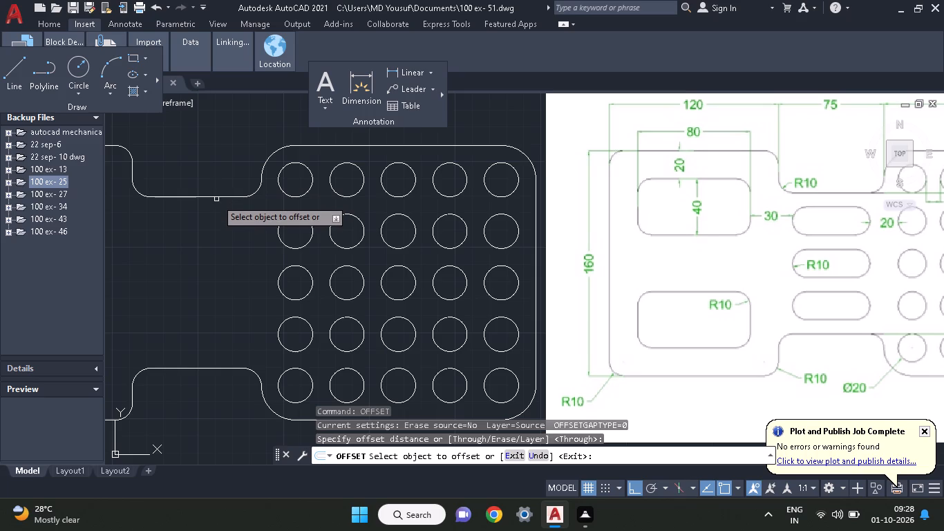
click(216, 198)
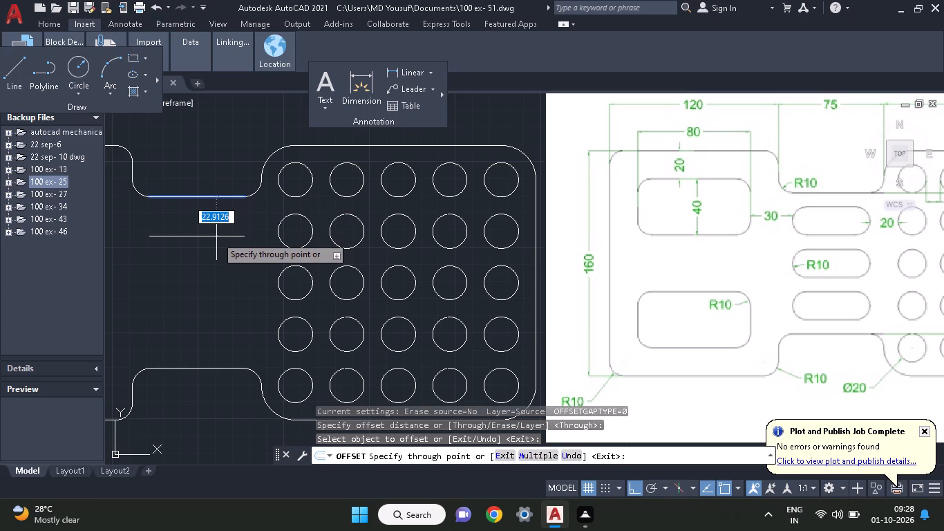
middle_drag(216, 236, 212, 238)
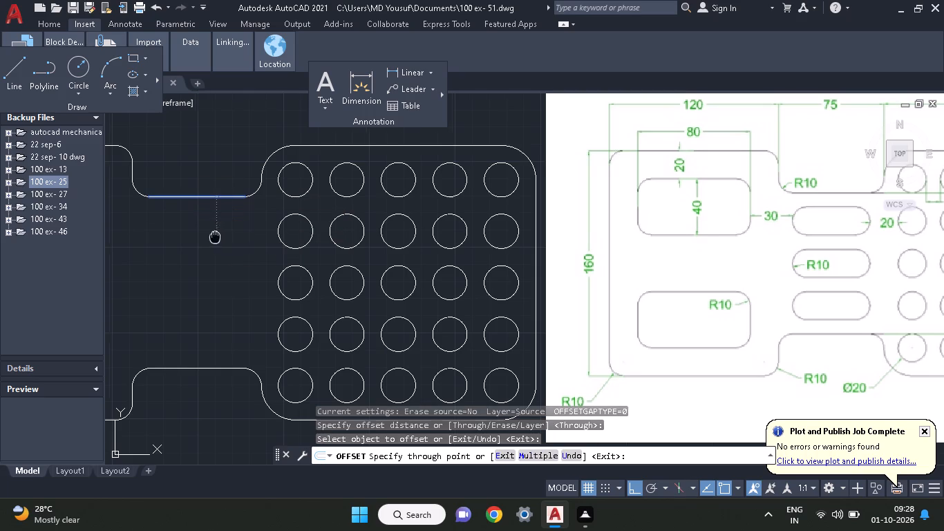
middle_drag(212, 238, 200, 241)
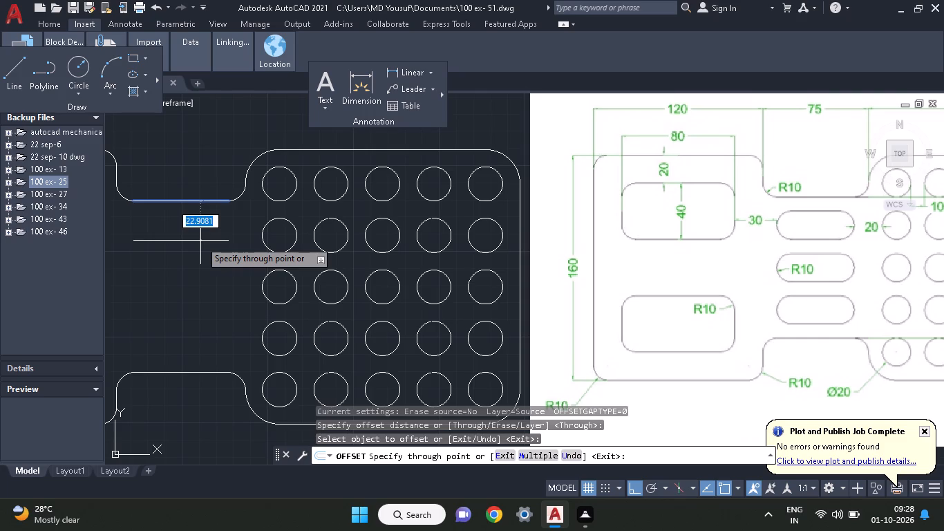
text(10)
key(Return)
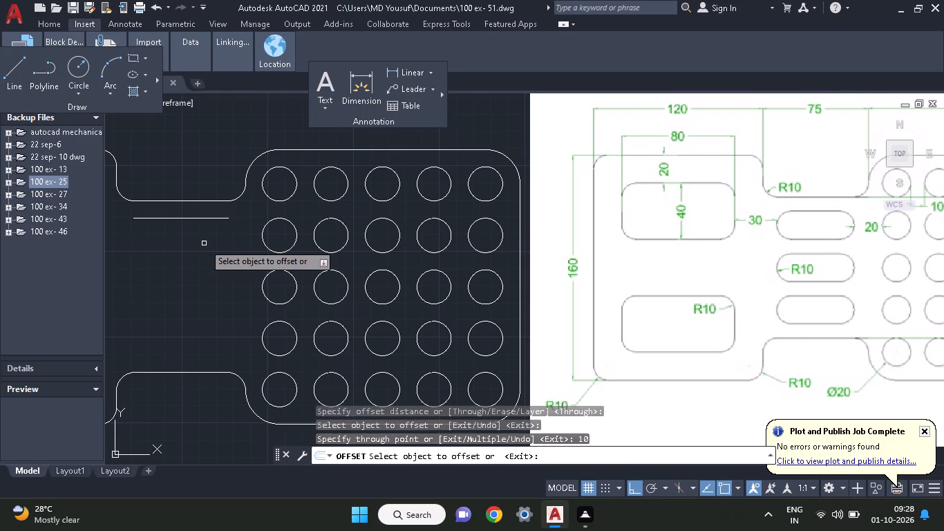
click(196, 220)
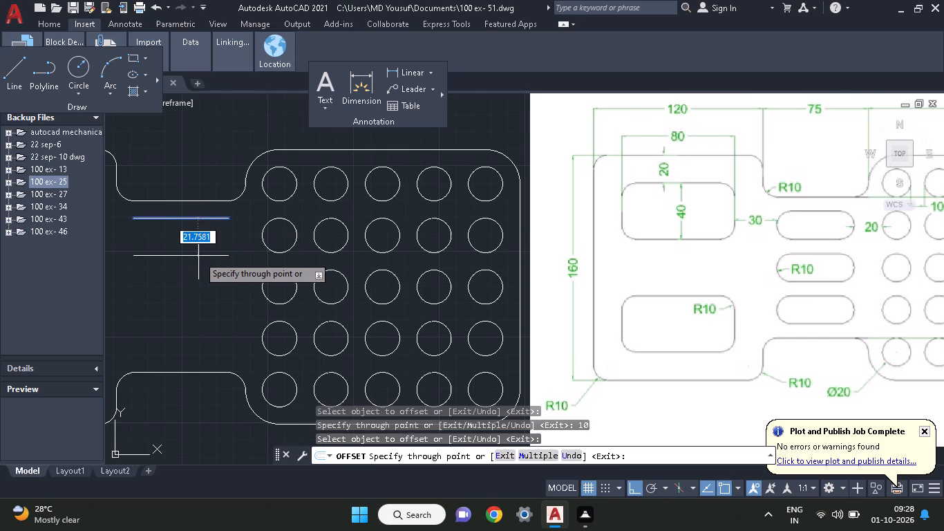
text(20)
key(Return)
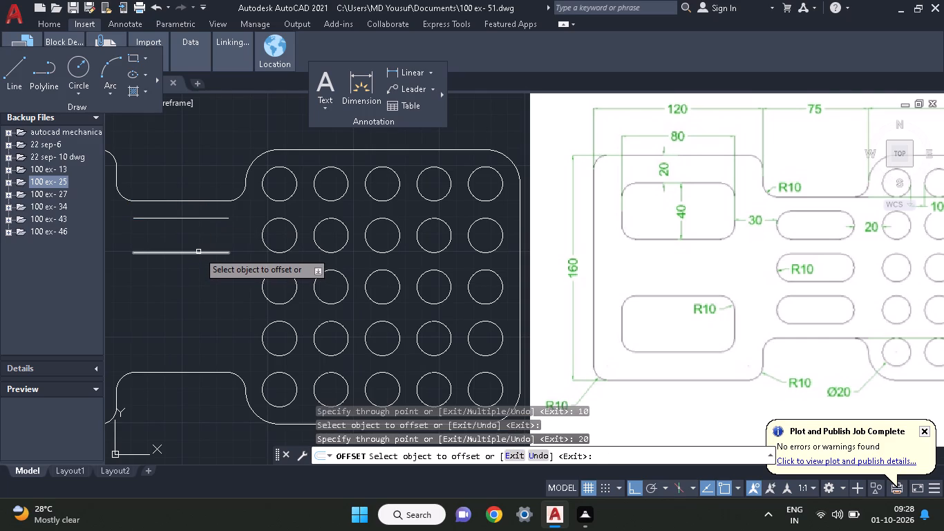
Offset the top slot's lower line downward by 10, and that copy by 20 for the middle slot's edges.
click(198, 252)
text(10)
key(Return)
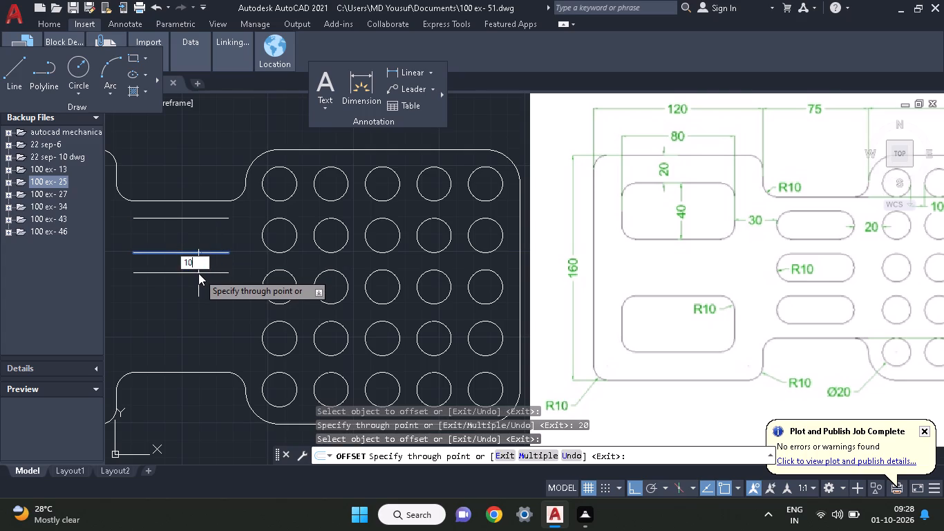
click(198, 271)
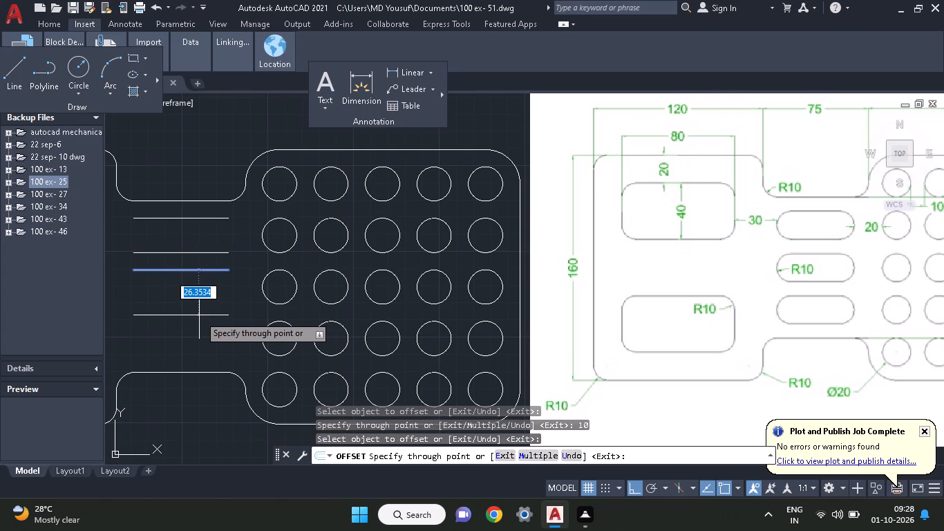
text(20)
key(Return)
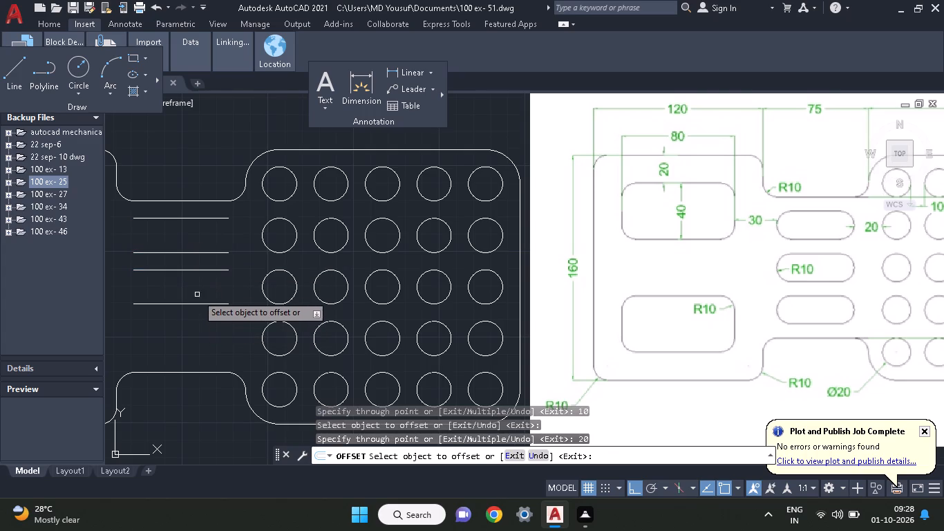
Offset the middle slot's lower line downward by 10, and that copy by 20 for the bottom slot's edges.
click(193, 306)
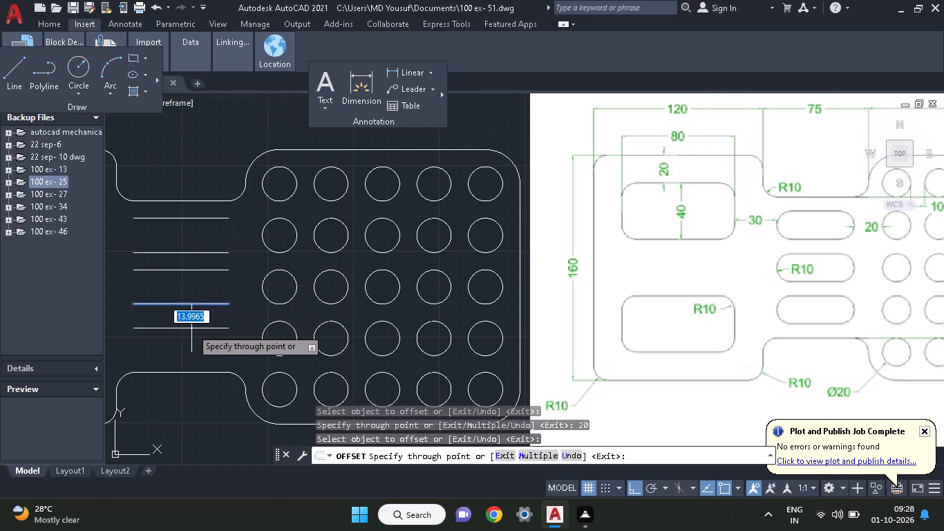
text(10)
key(Return)
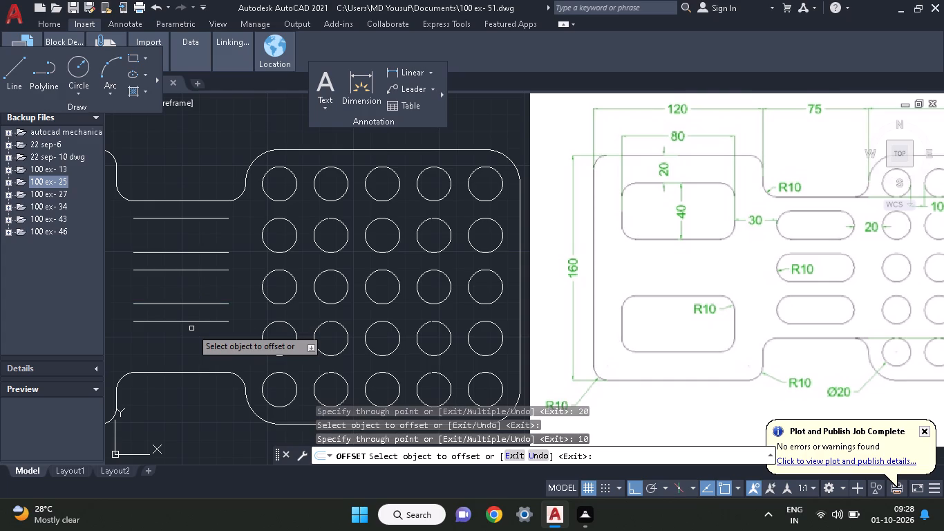
click(197, 319)
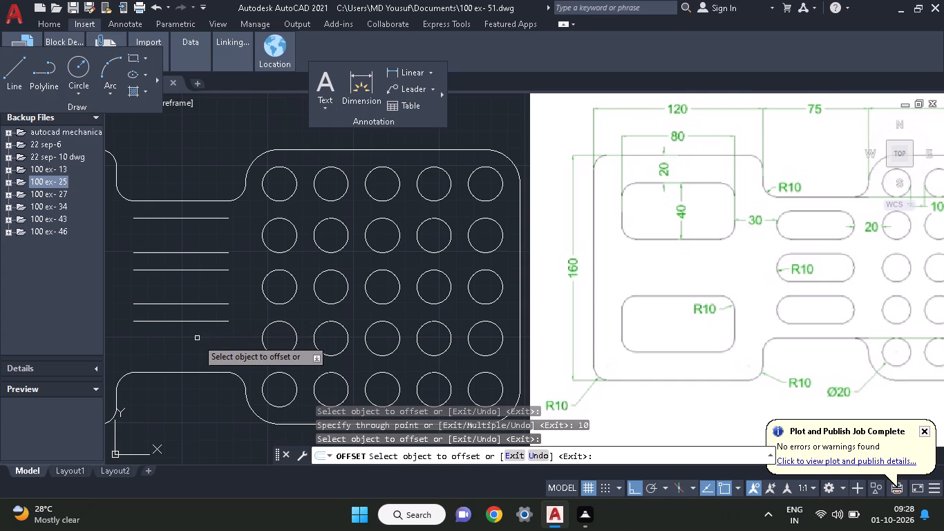
click(199, 322)
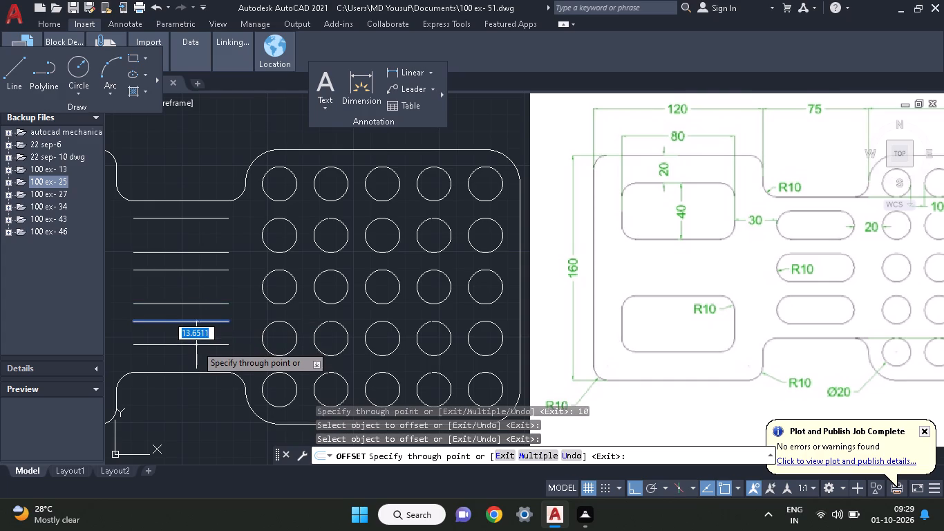
text(20)
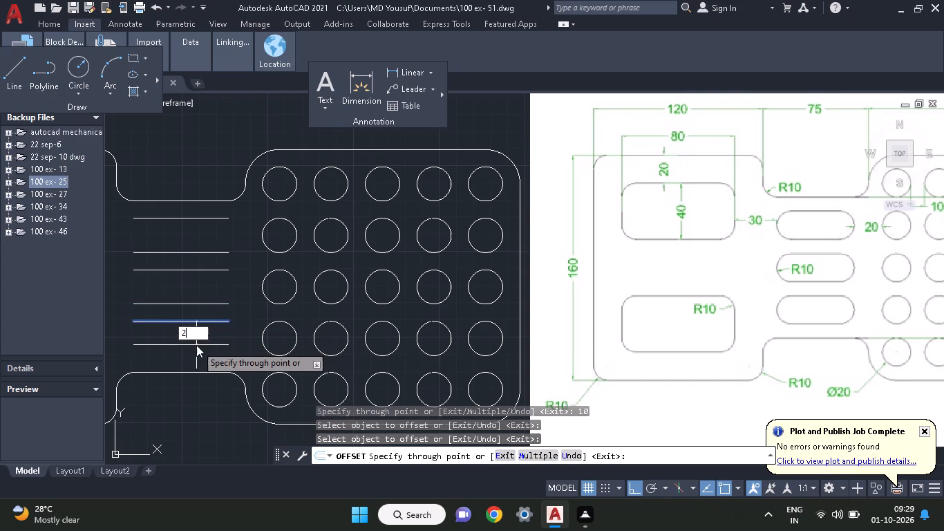
key(Return)
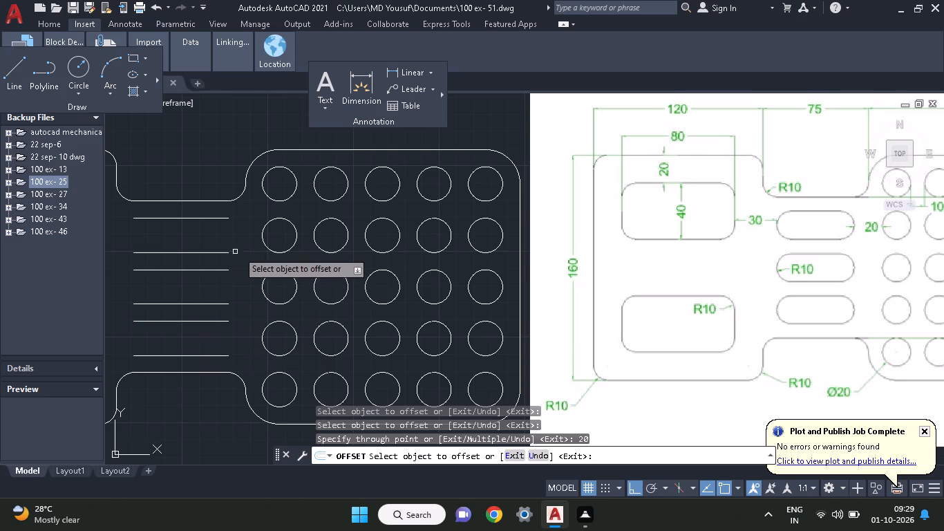
Draw a two-point circle of diameter 20 between the left endpoints of the top slot's two lines.
click(78, 98)
click(77, 92)
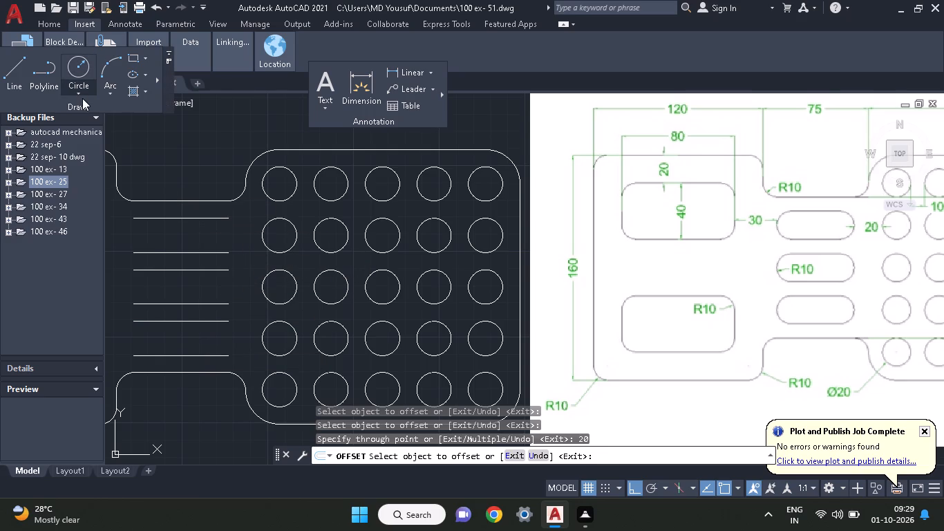
click(107, 177)
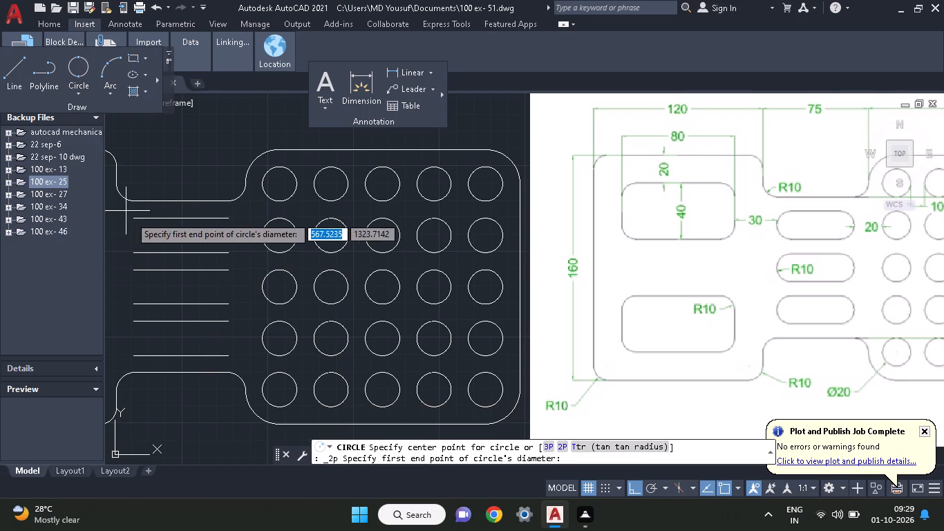
click(133, 222)
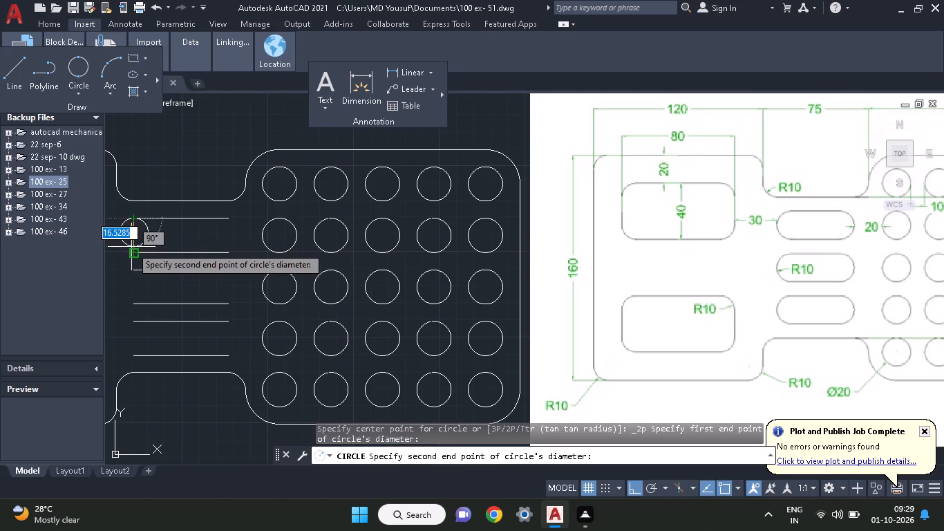
click(131, 250)
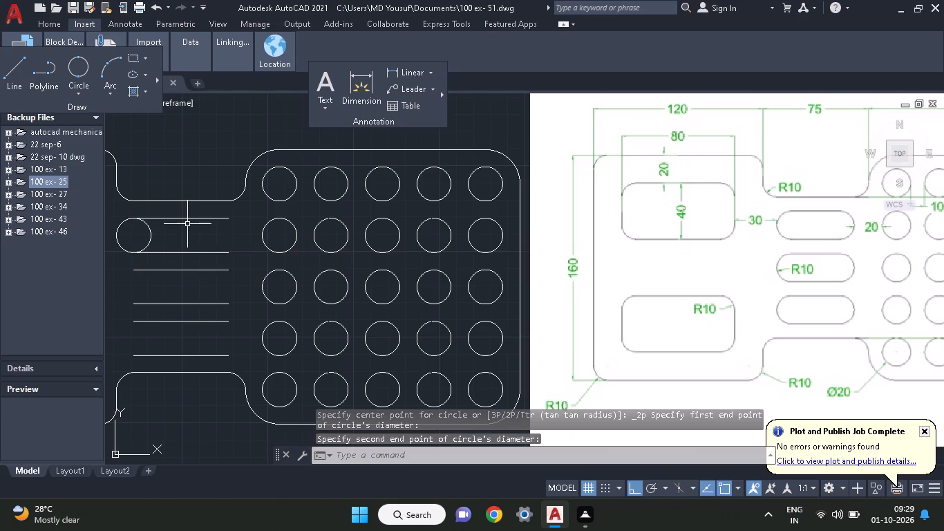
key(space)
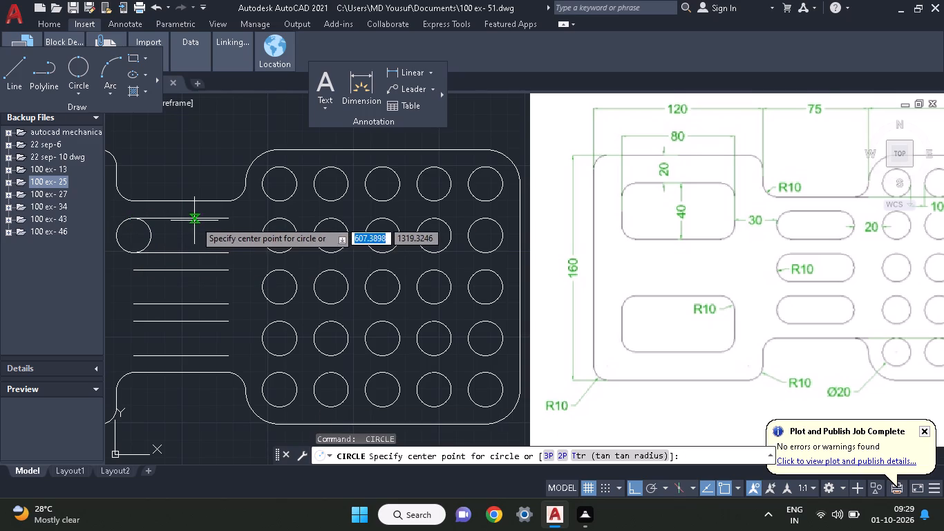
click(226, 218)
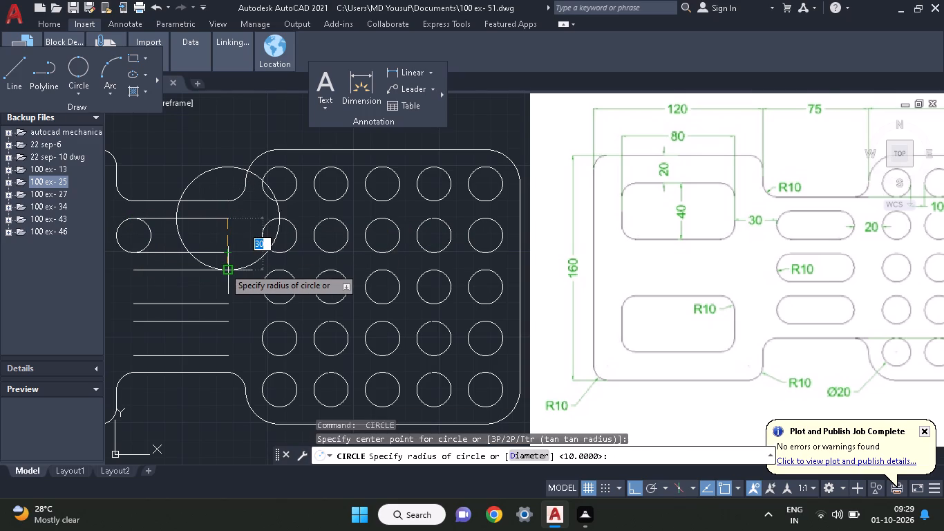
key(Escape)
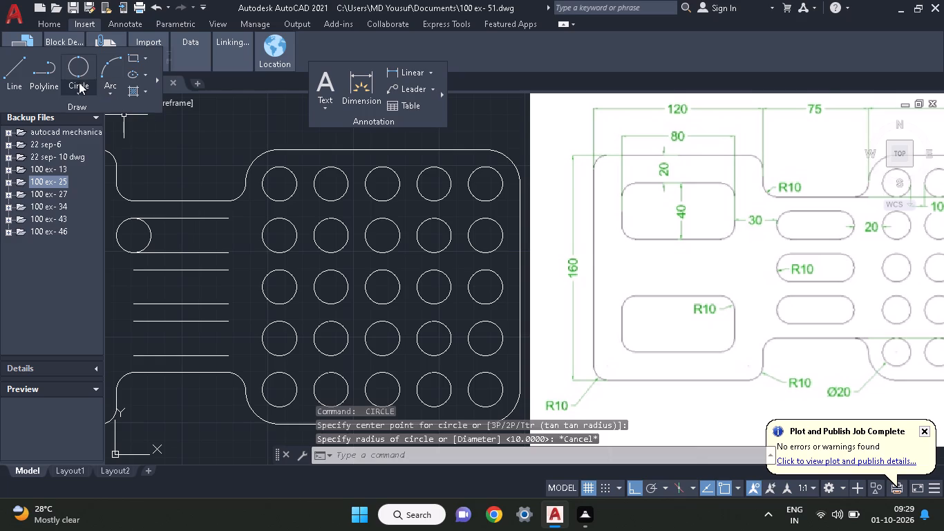
Draw a two-point circle of diameter 20 between the right endpoints of the top slot's two lines.
click(79, 59)
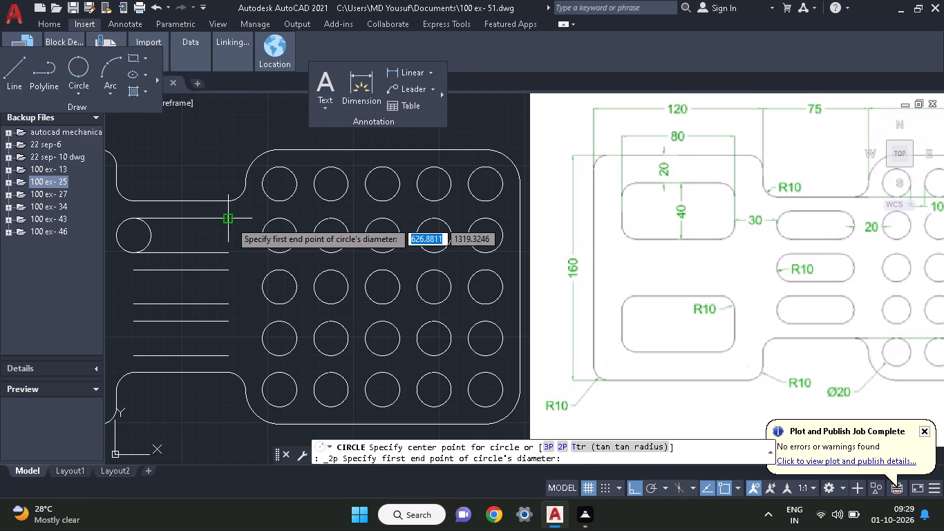
click(230, 221)
click(223, 252)
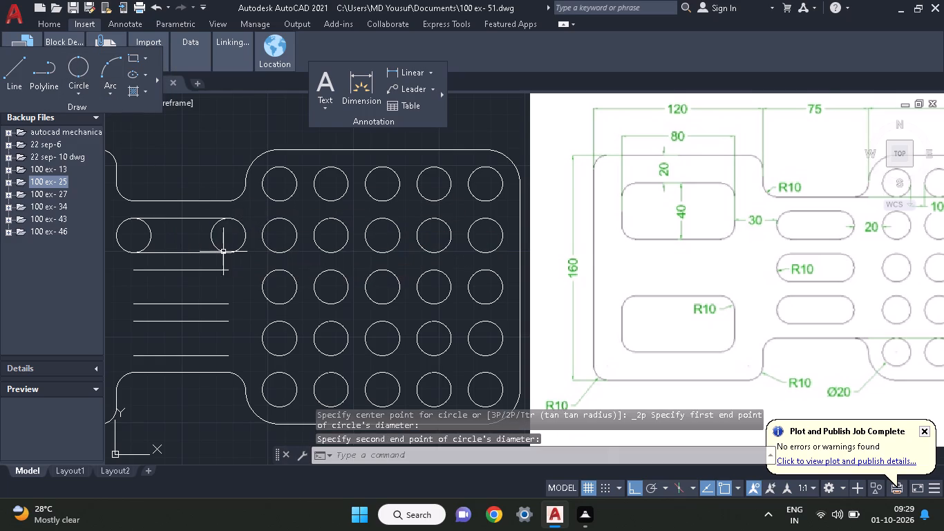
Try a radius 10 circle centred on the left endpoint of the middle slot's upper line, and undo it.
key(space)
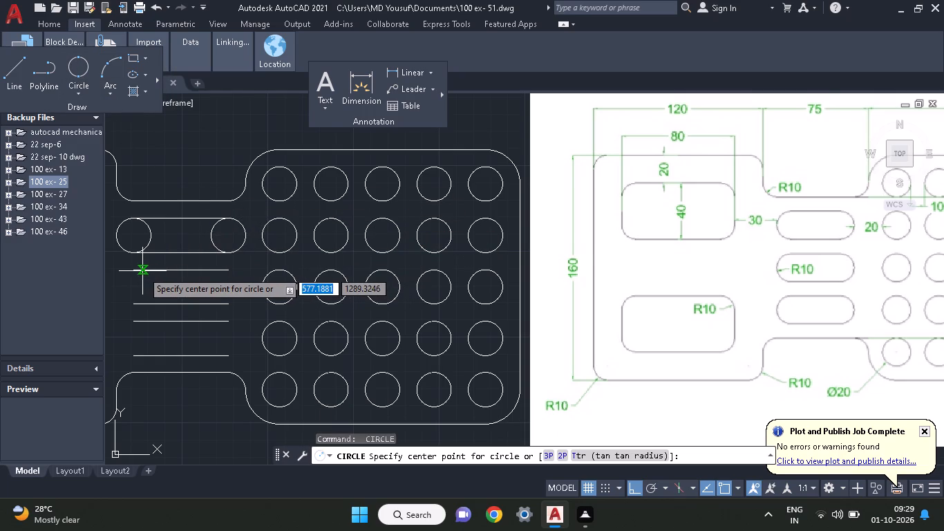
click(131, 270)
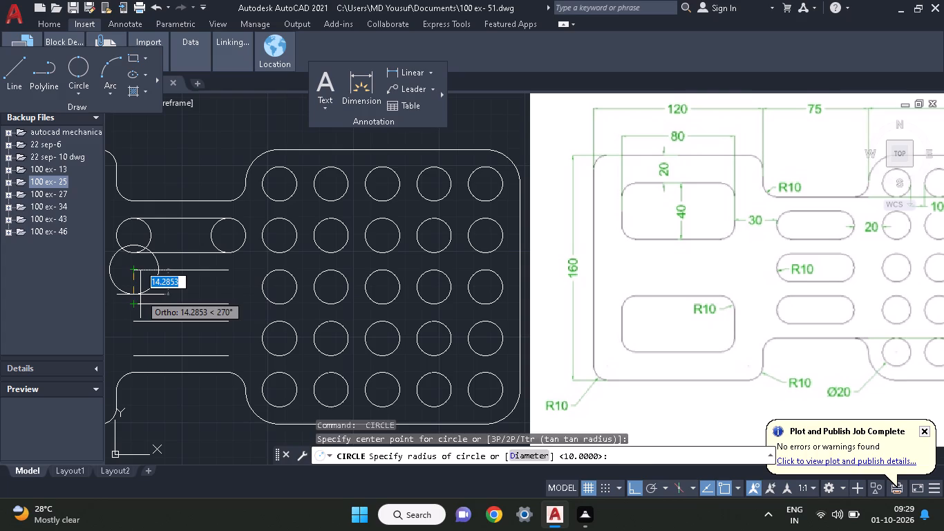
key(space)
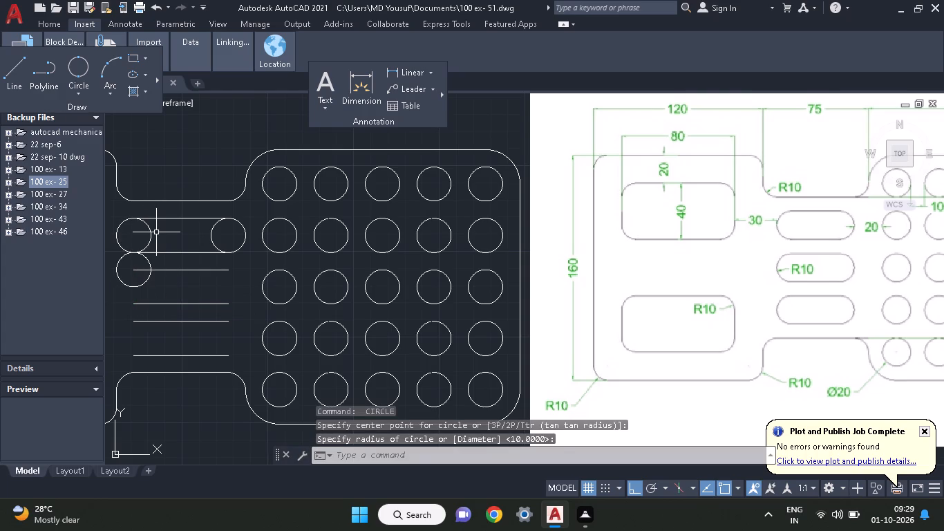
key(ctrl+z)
Draw a two-point circle of diameter 20 between the left endpoints of the middle slot's two lines.
click(77, 66)
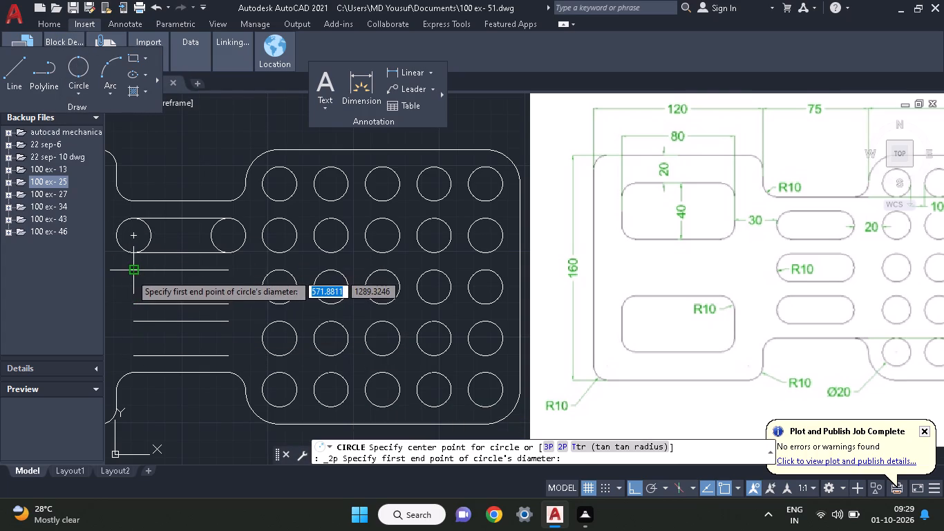
click(131, 274)
click(133, 304)
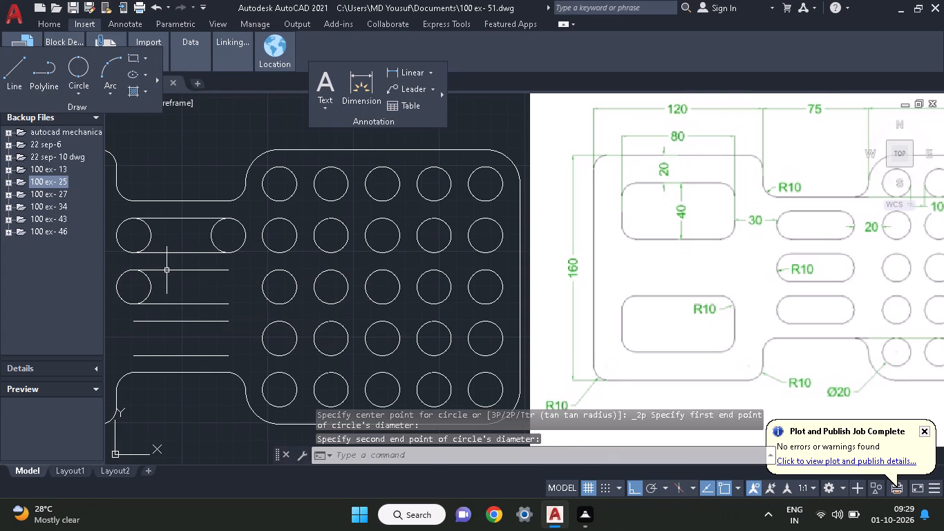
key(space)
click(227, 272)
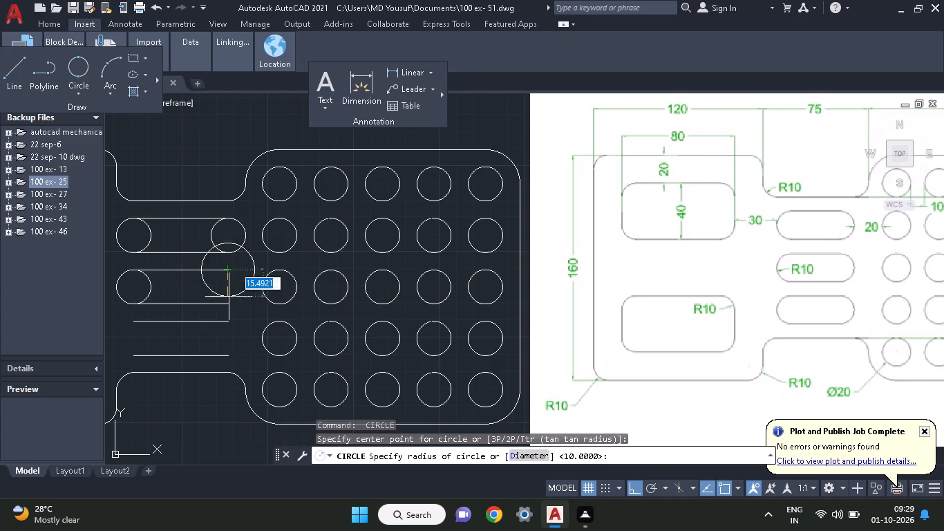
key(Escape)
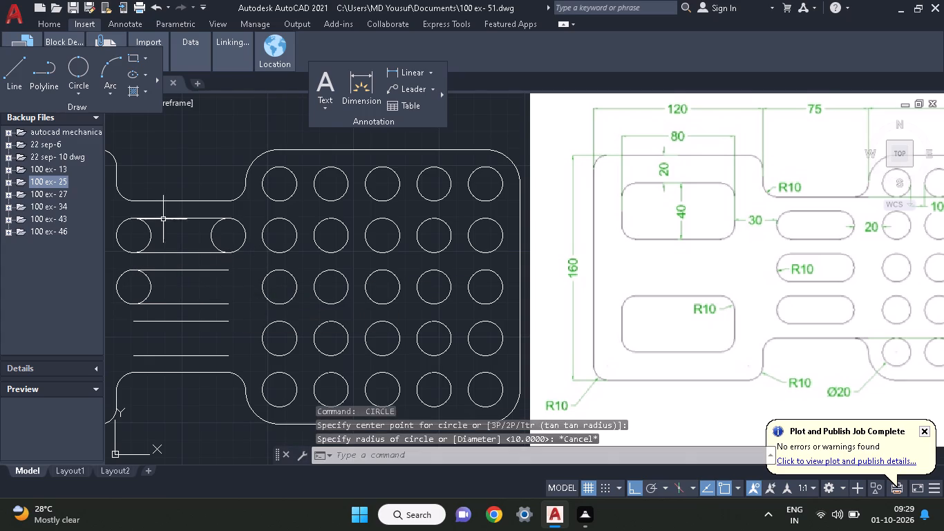
Draw a two-point circle of diameter 20 between the right endpoints of the middle slot's two lines.
click(76, 68)
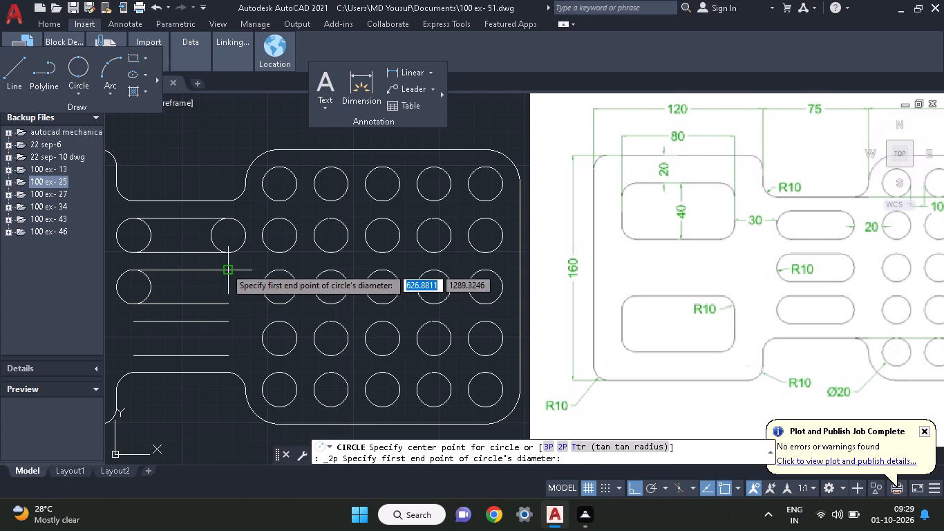
click(225, 268)
click(224, 306)
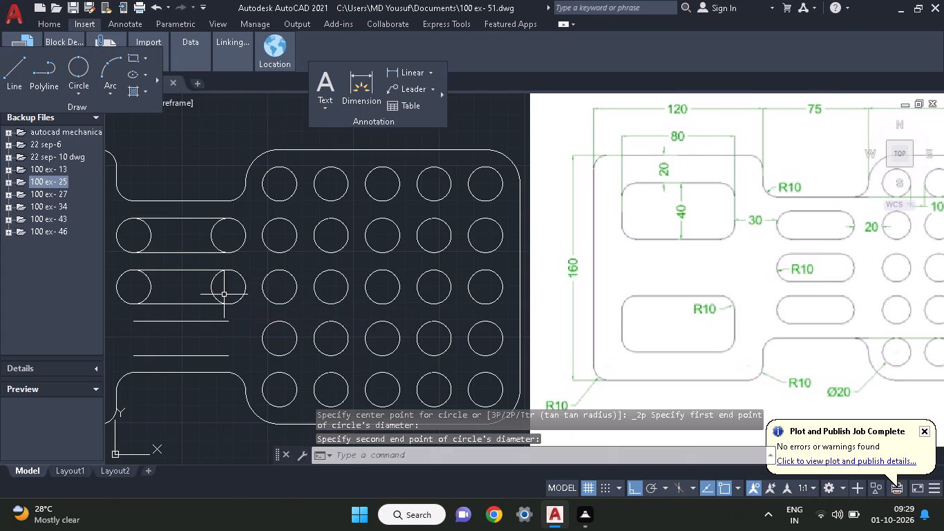
Draw two-point circles of diameter 20 between the left endpoints and between the right endpoints of the bottom slot's two lines.
click(91, 80)
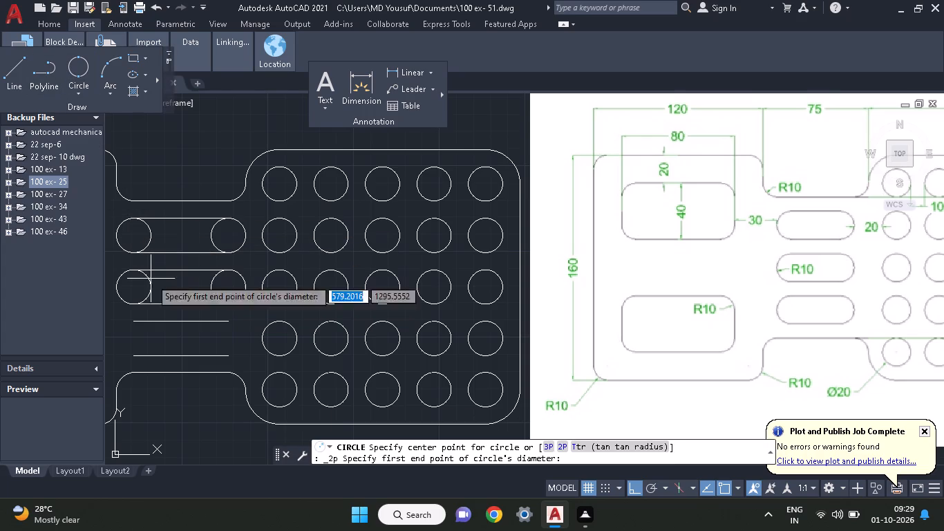
click(133, 323)
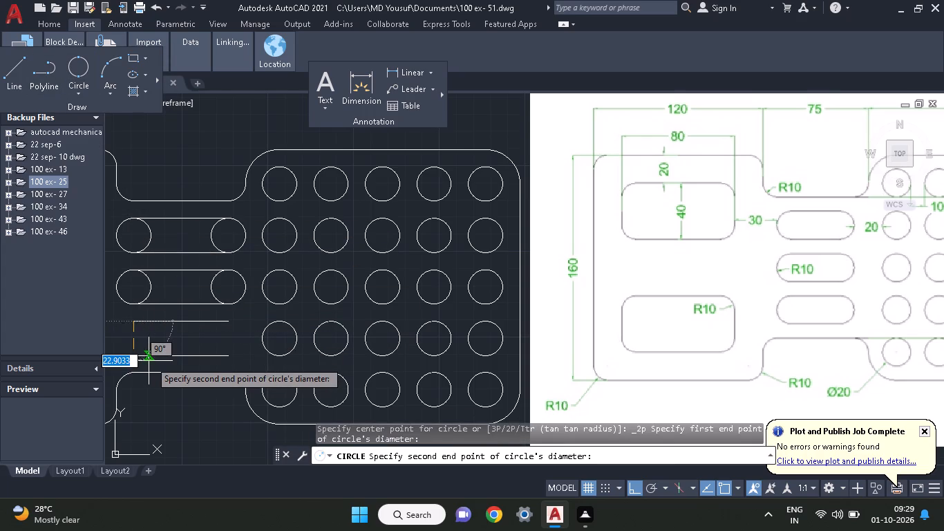
click(131, 359)
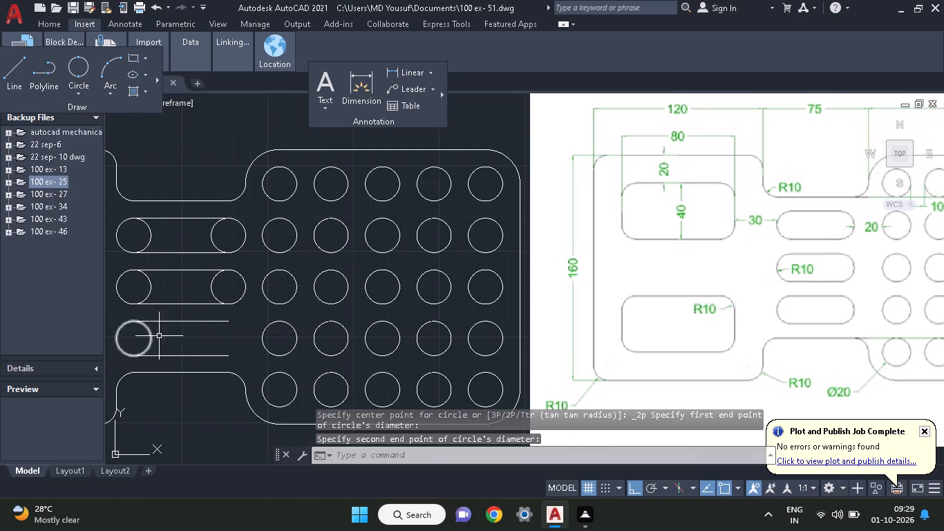
click(69, 71)
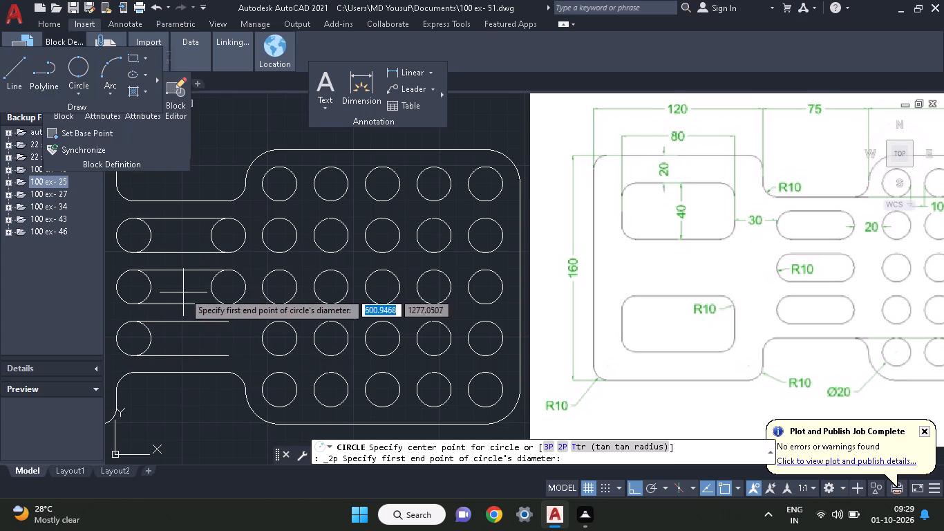
click(233, 320)
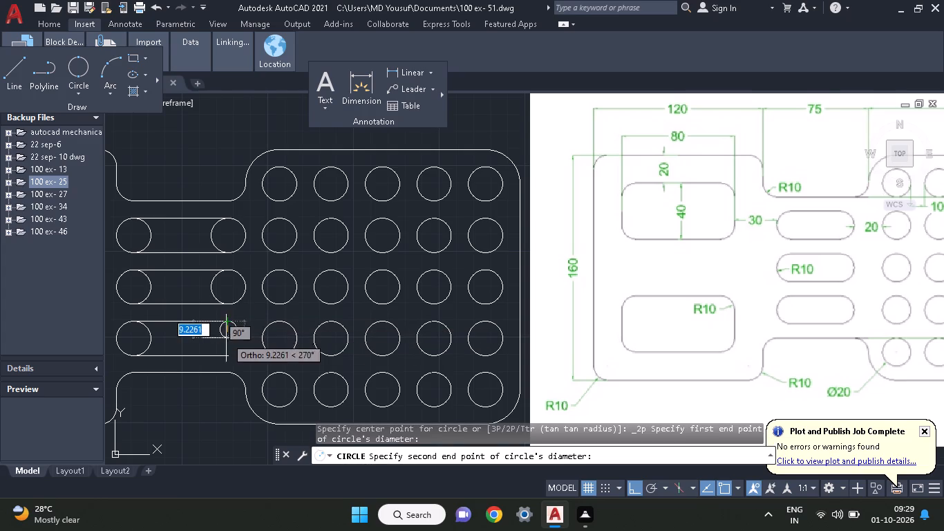
click(228, 353)
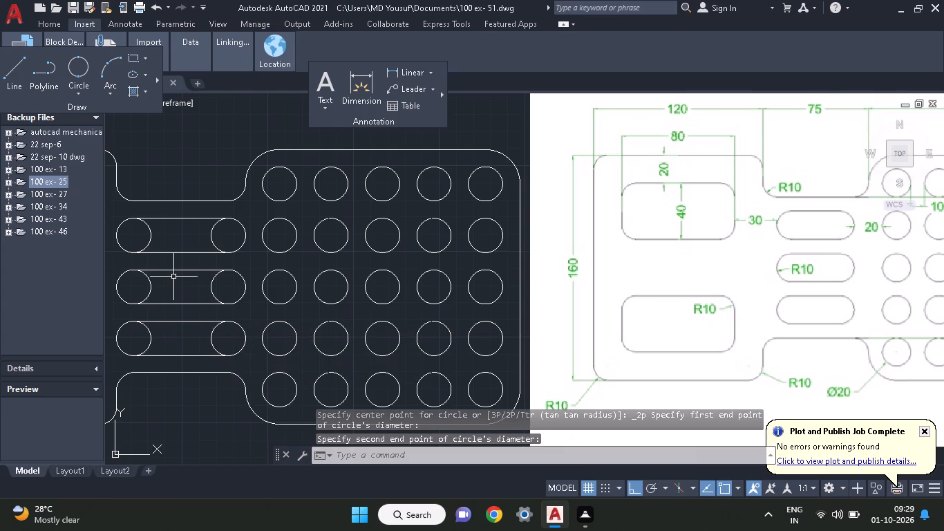
Trim the inner halves of the end circles in all three slots to leave rounded slot outlines.
text(tr)
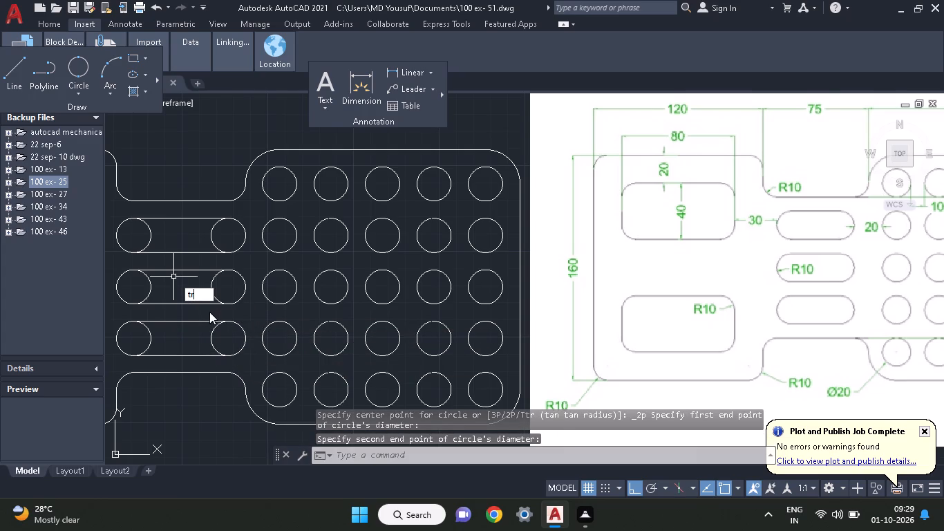
click(209, 312)
click(151, 292)
click(145, 236)
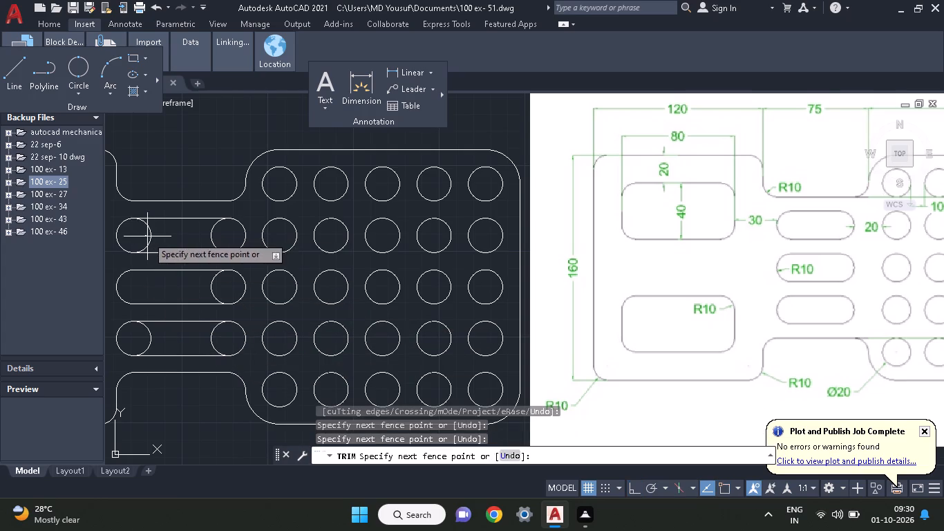
click(158, 238)
drag(208, 238, 230, 239)
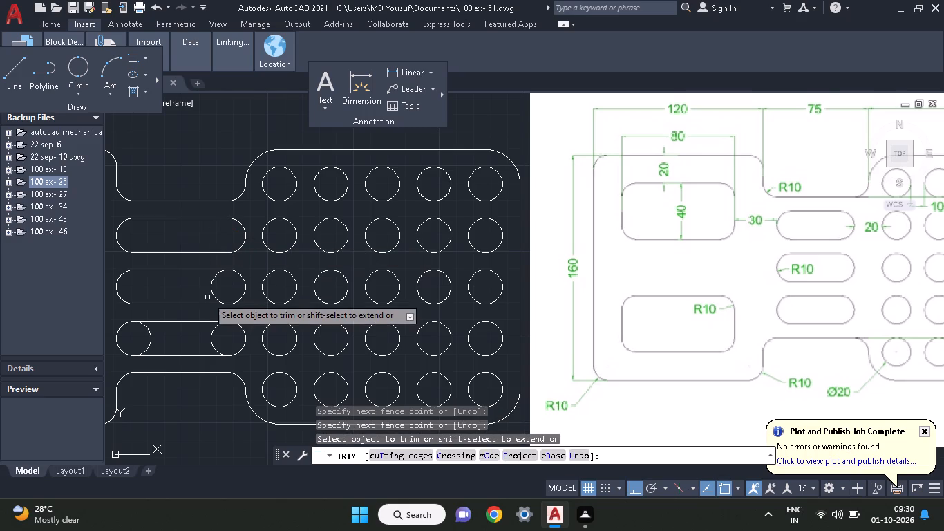
drag(212, 282, 198, 282)
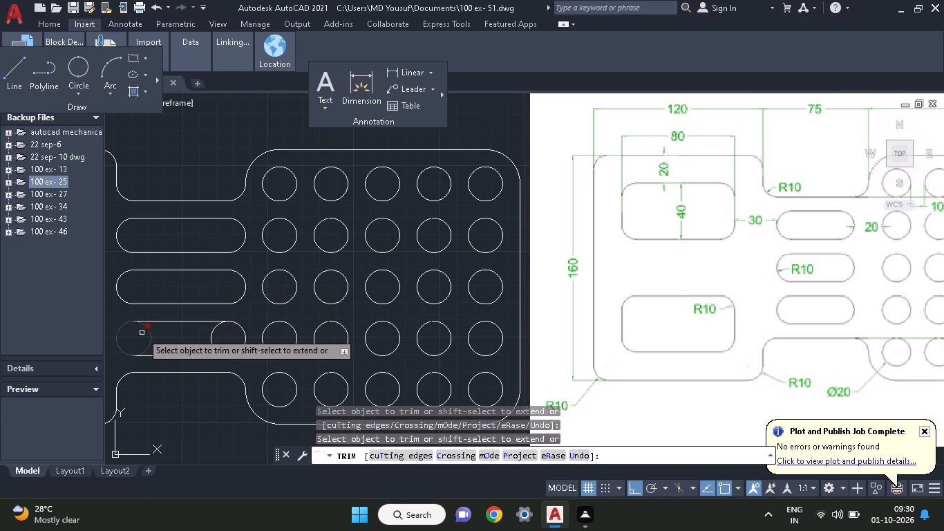
drag(151, 335, 217, 335)
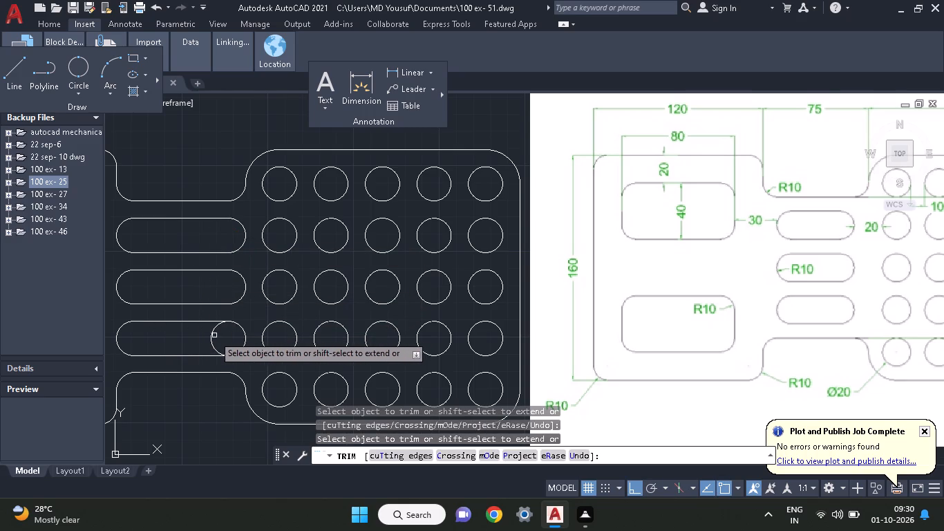
drag(214, 335, 189, 337)
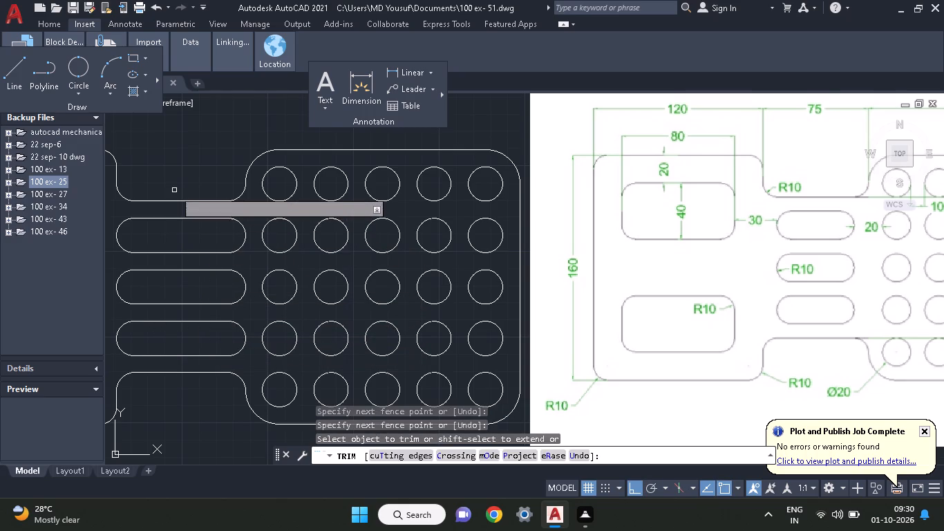
right_click(174, 189)
click(207, 199)
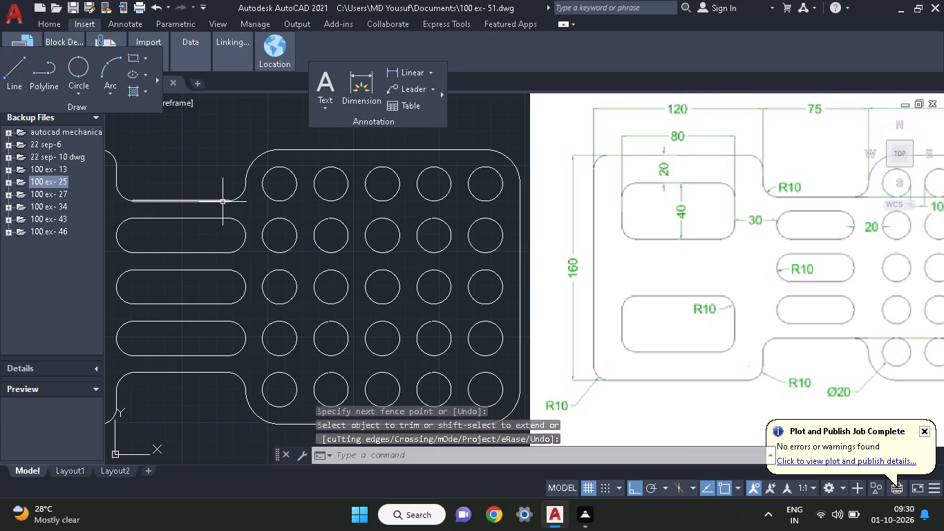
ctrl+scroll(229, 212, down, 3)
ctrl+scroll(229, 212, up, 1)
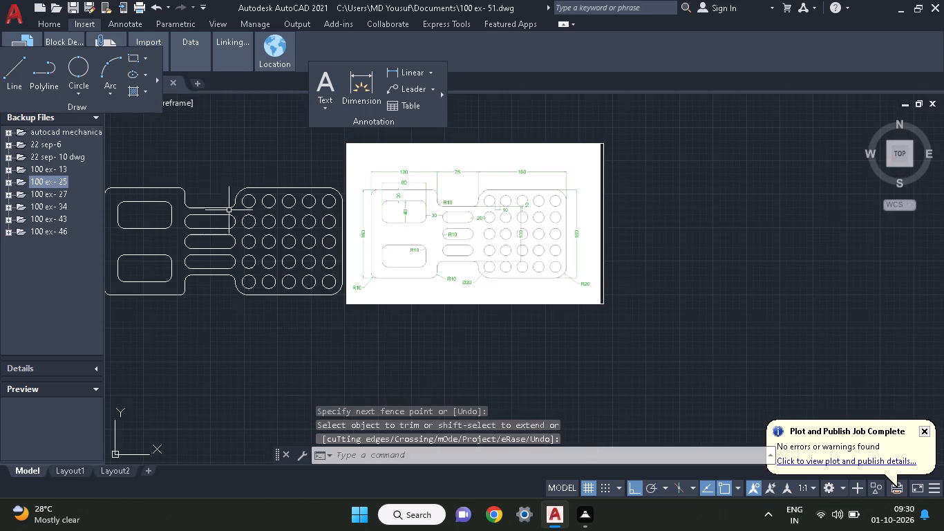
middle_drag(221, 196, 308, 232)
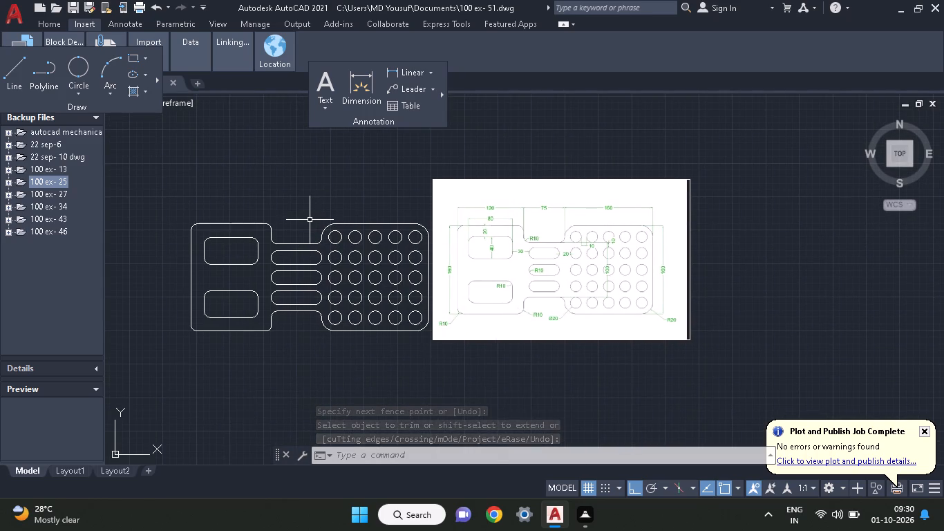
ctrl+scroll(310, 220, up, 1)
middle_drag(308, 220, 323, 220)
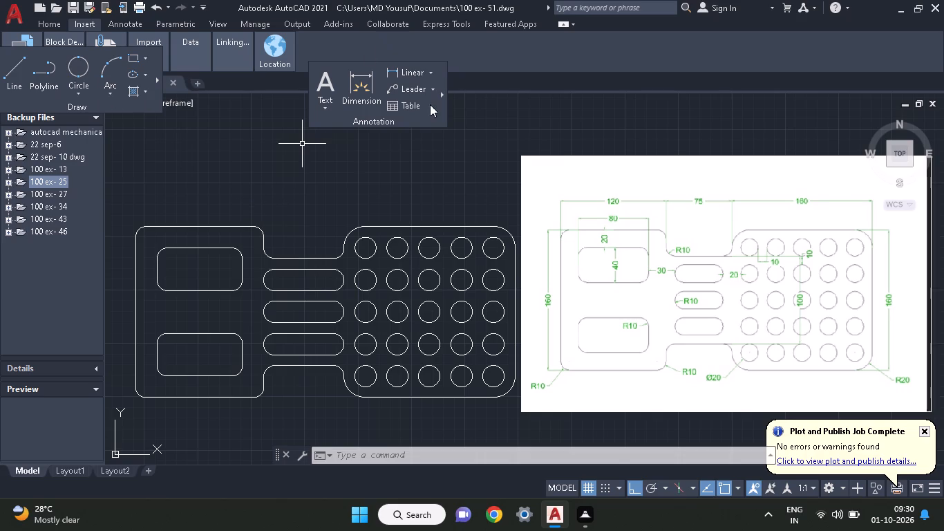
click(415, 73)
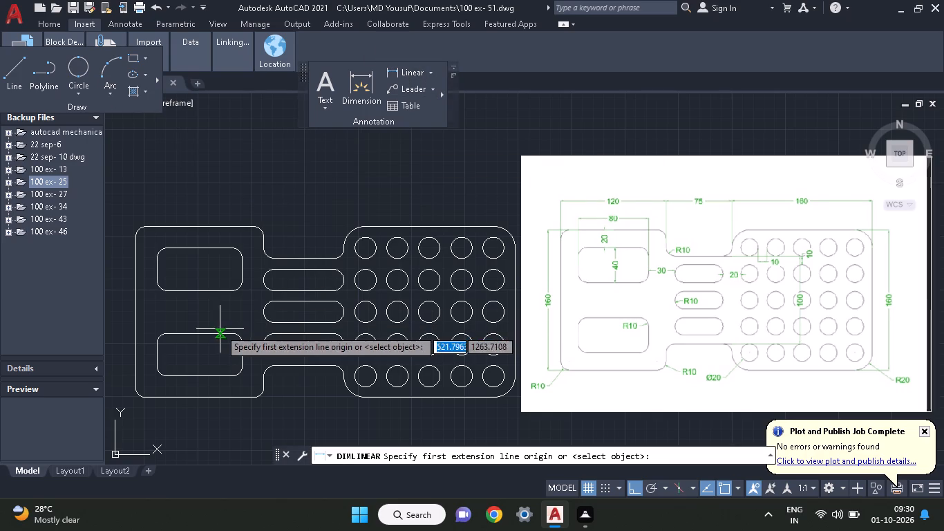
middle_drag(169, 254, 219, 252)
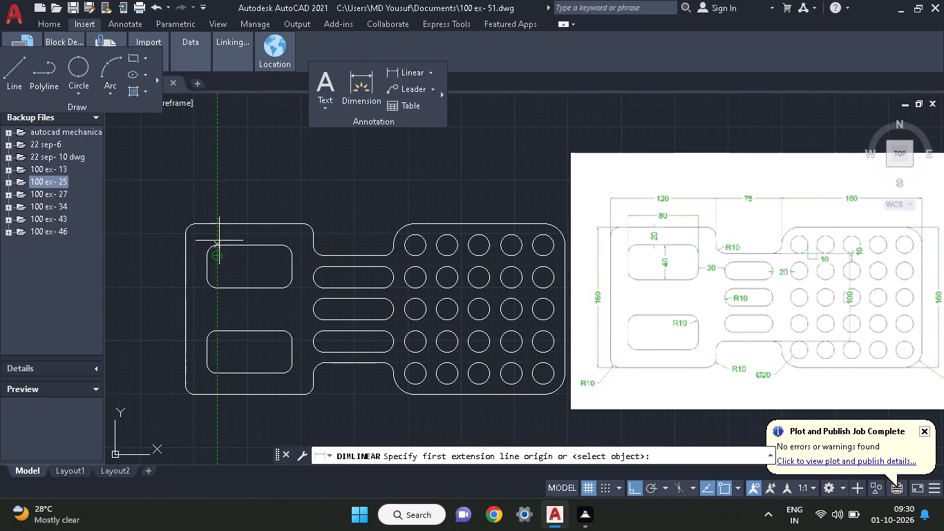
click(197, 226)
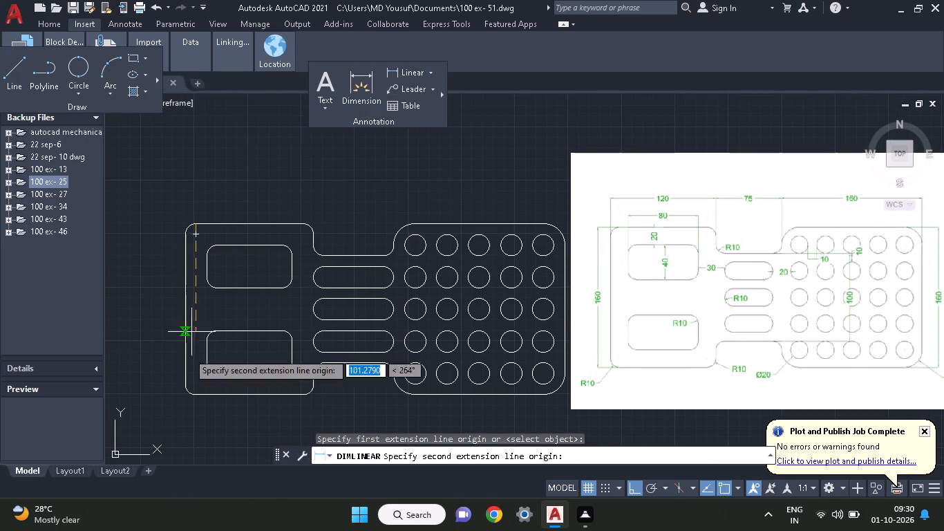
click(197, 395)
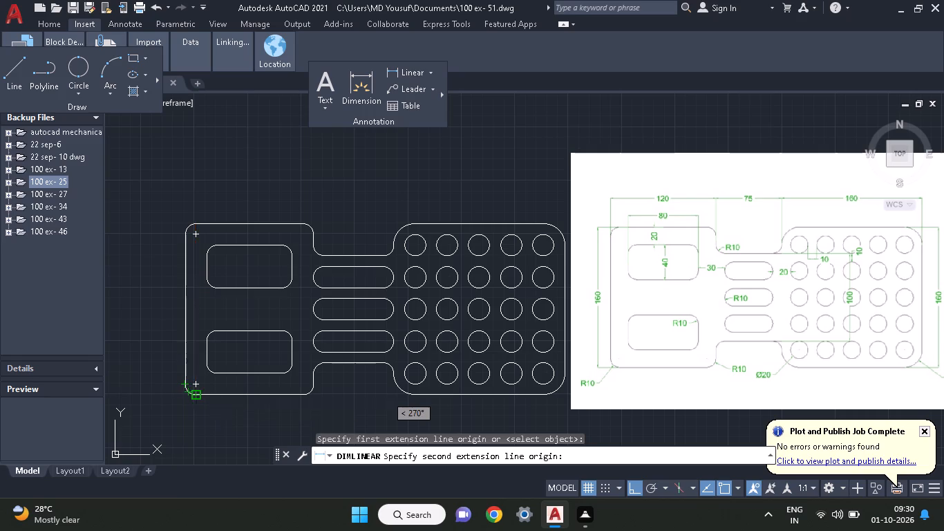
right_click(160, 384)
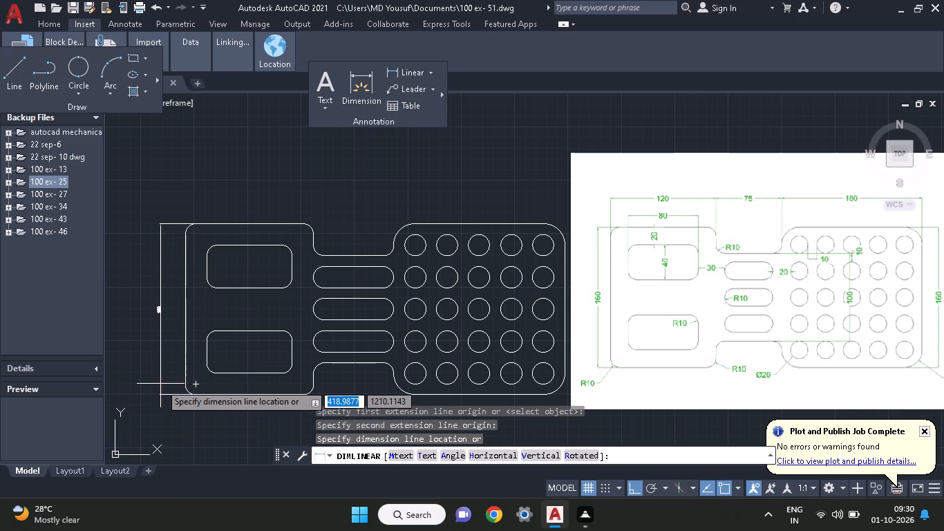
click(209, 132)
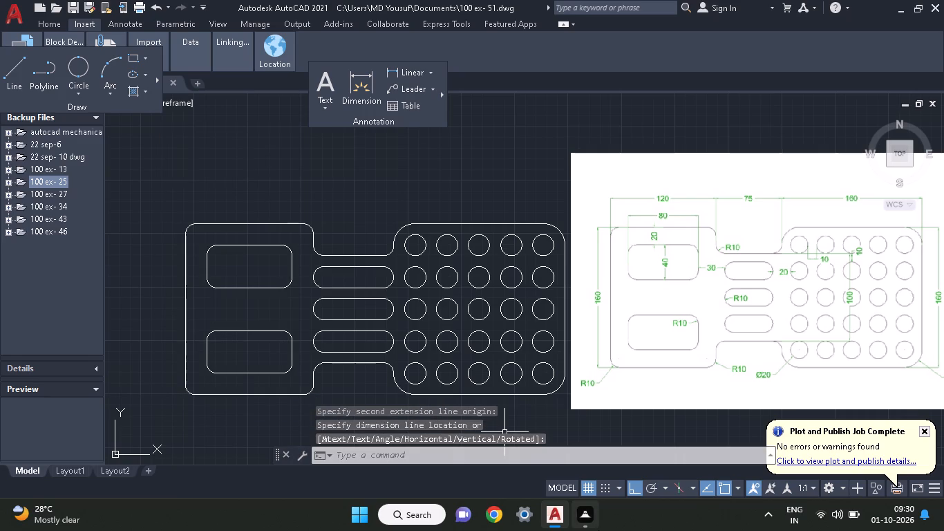
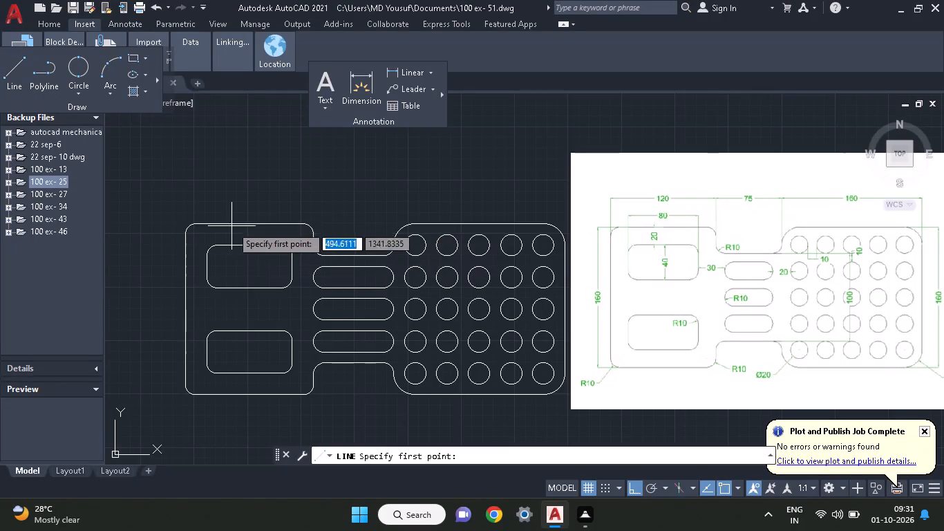
Draw connected lines from the plate's top-left corner: 40 to the left, 160 down, and back to the bottom-left corner.
click(200, 225)
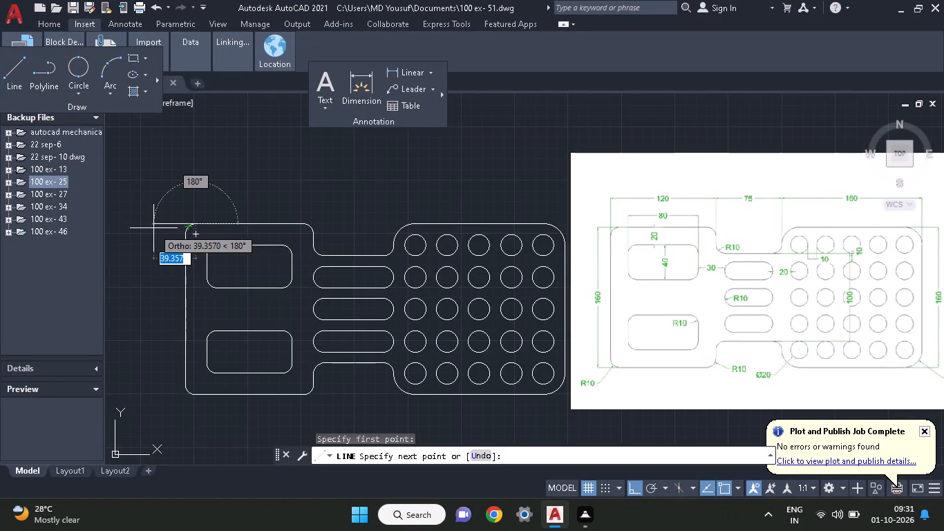
text(40)
key(Return)
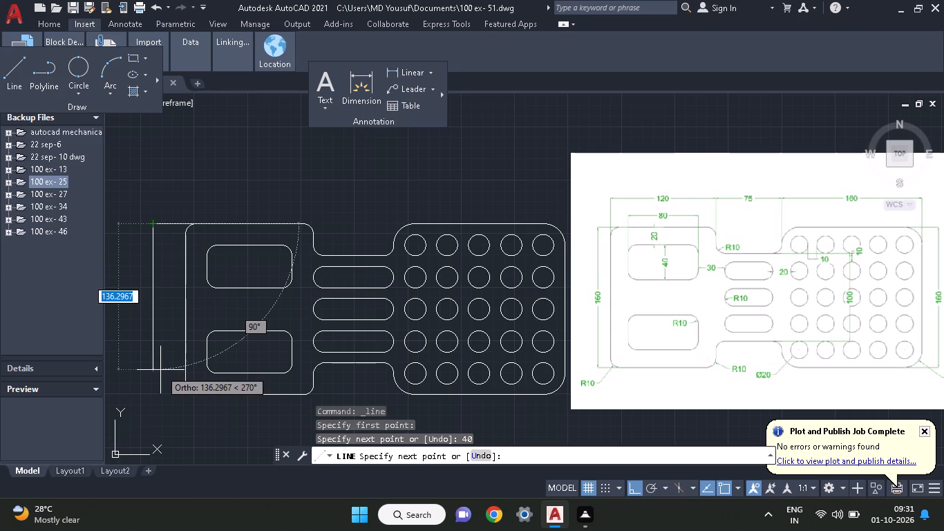
text(160)
key(Return)
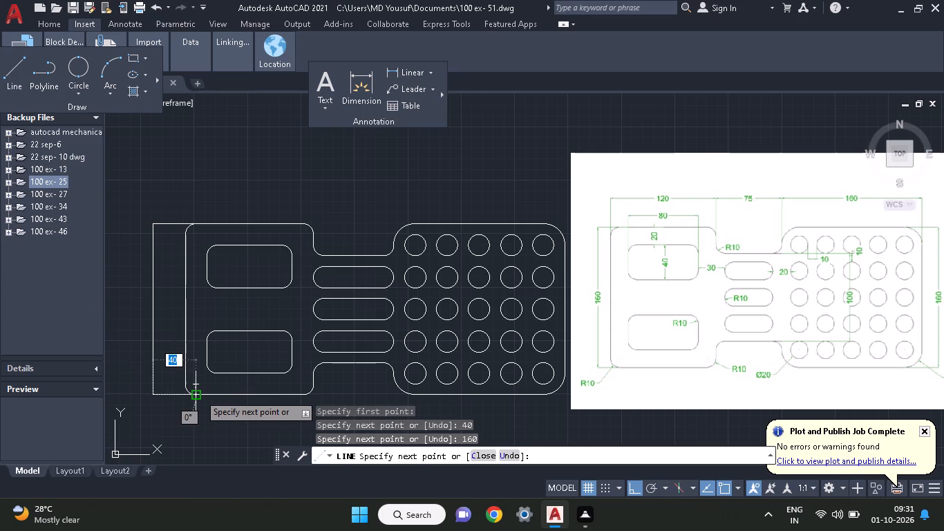
click(196, 394)
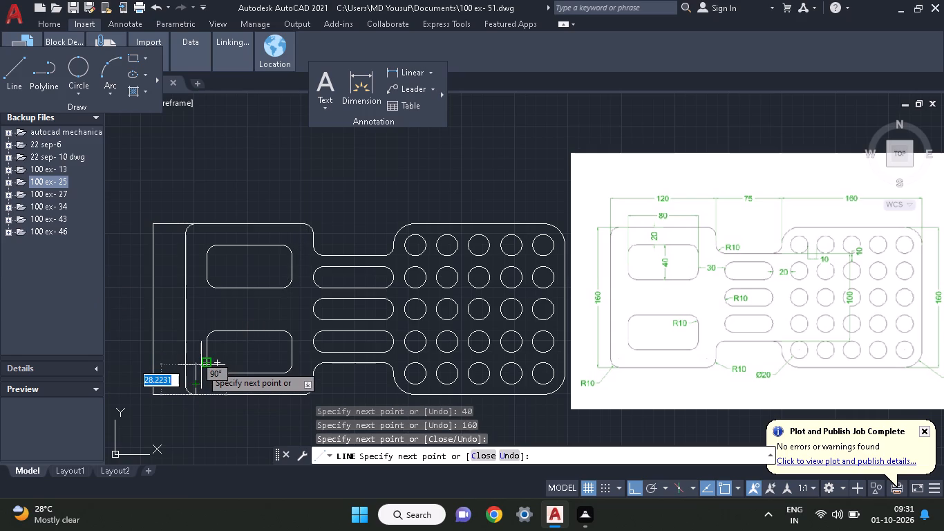
key(Escape)
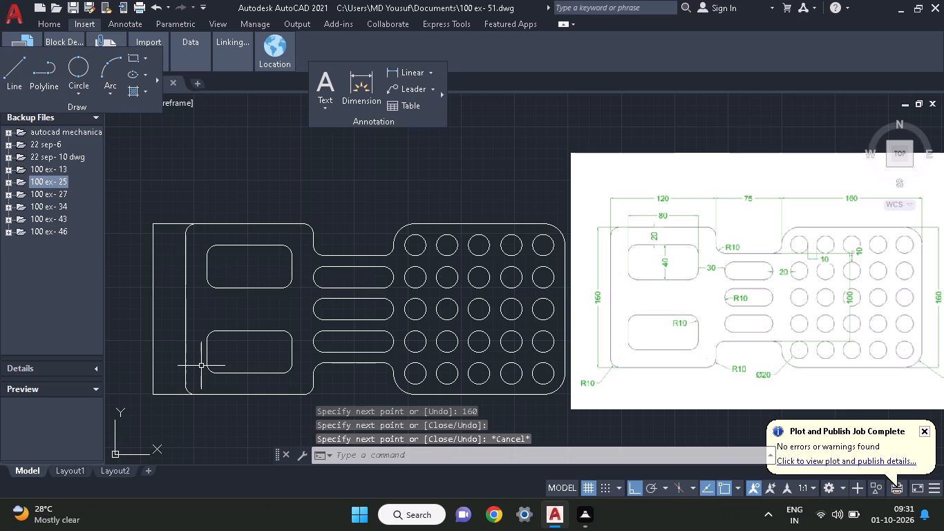
Draw a line 60 long straight up from the upper end of the plate's left edge.
text(l)
key(space)
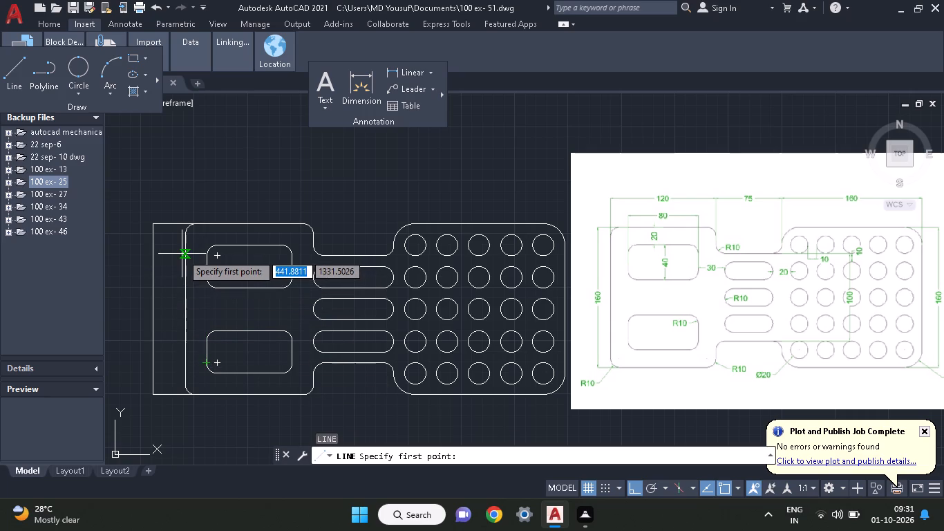
click(185, 234)
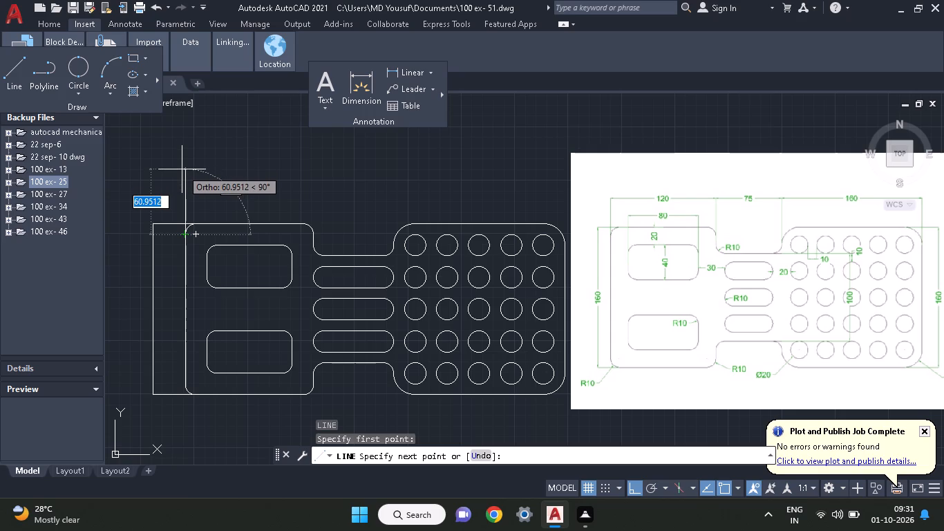
text(60)
key(Return)
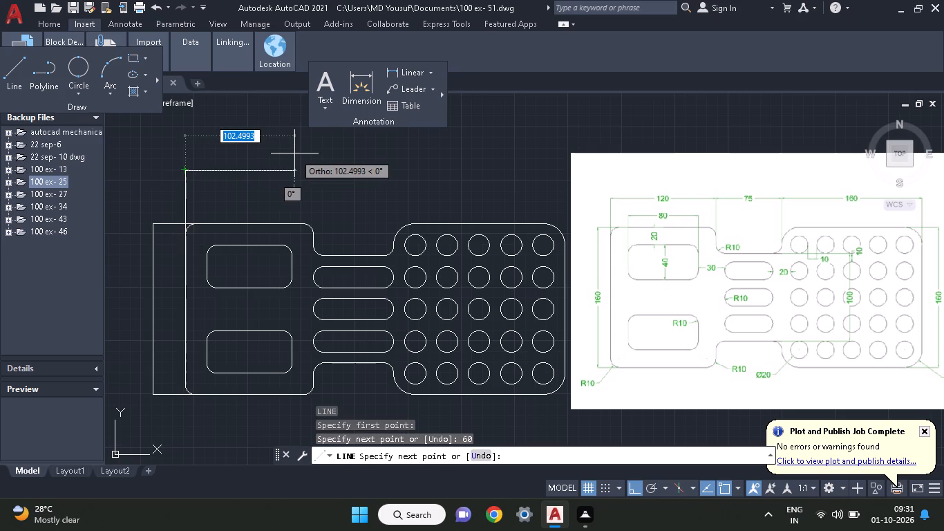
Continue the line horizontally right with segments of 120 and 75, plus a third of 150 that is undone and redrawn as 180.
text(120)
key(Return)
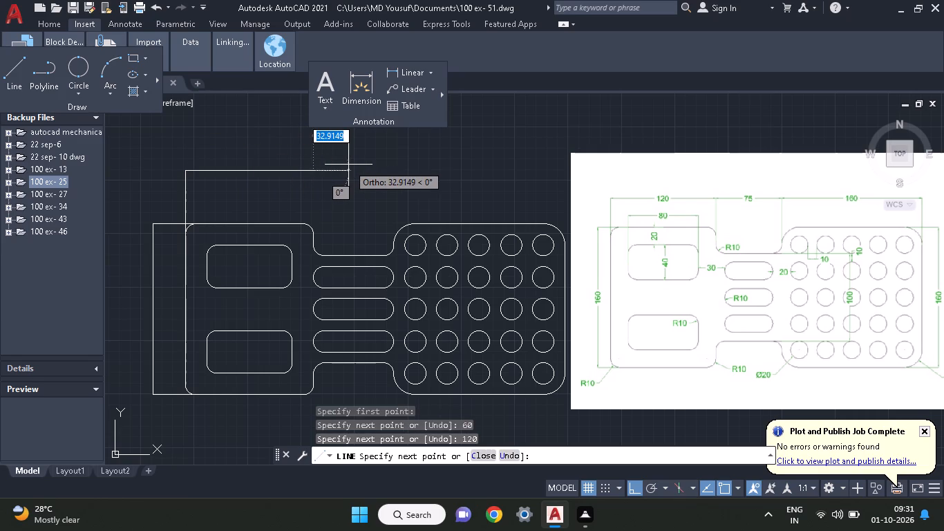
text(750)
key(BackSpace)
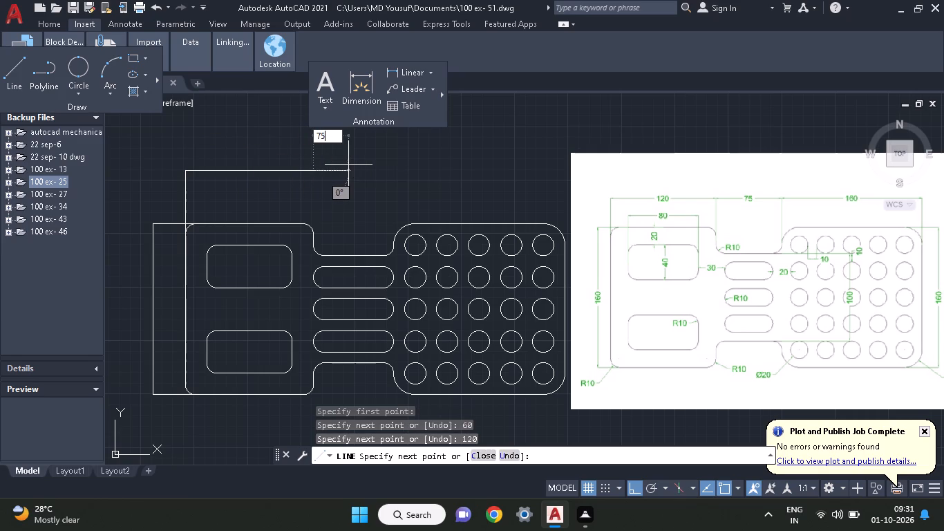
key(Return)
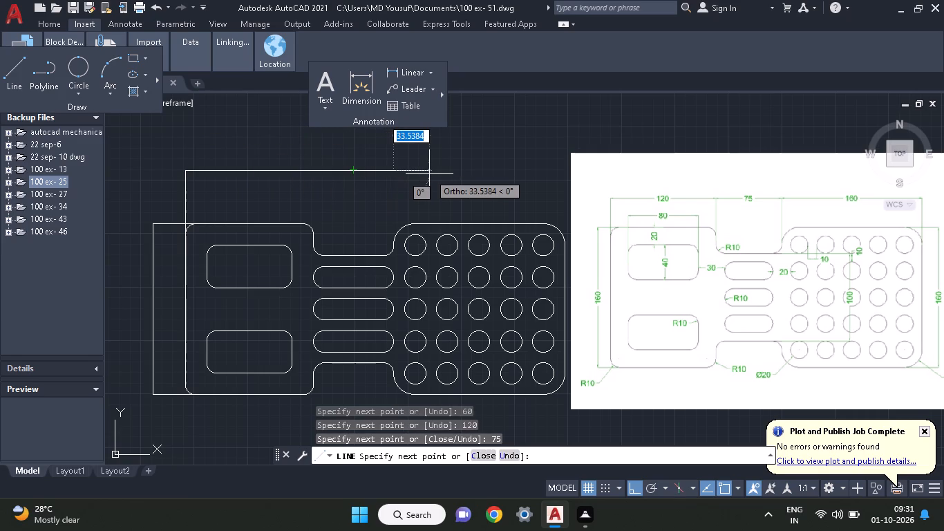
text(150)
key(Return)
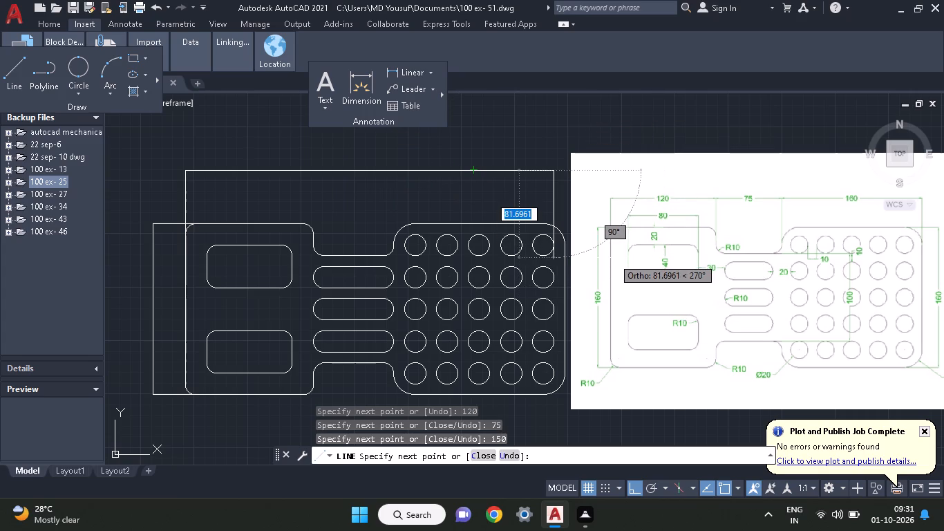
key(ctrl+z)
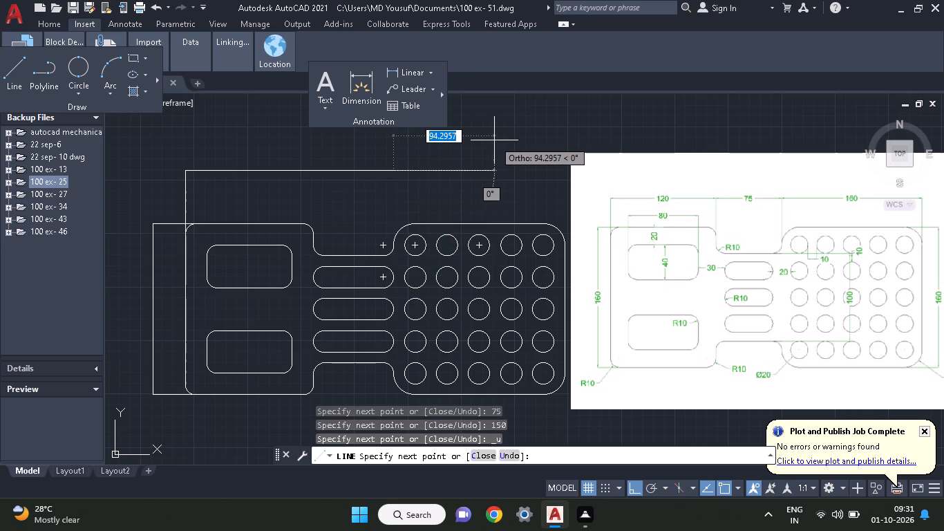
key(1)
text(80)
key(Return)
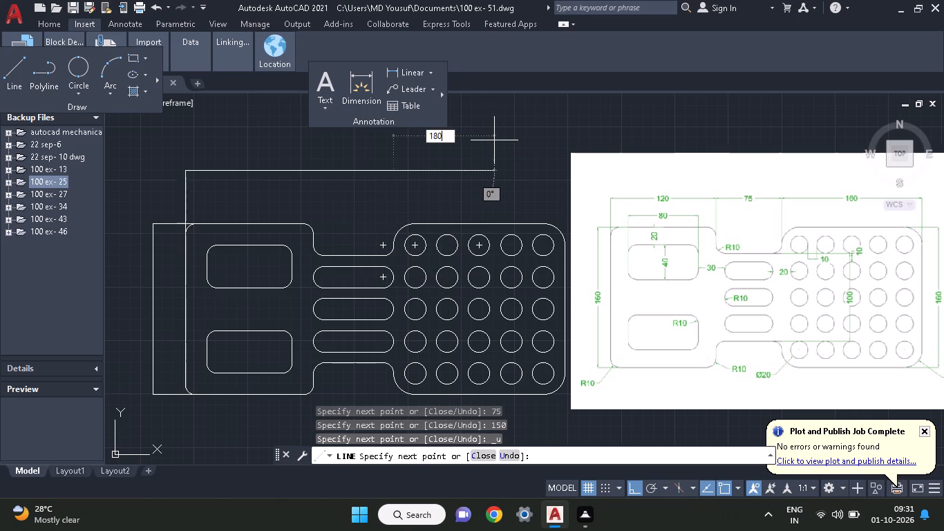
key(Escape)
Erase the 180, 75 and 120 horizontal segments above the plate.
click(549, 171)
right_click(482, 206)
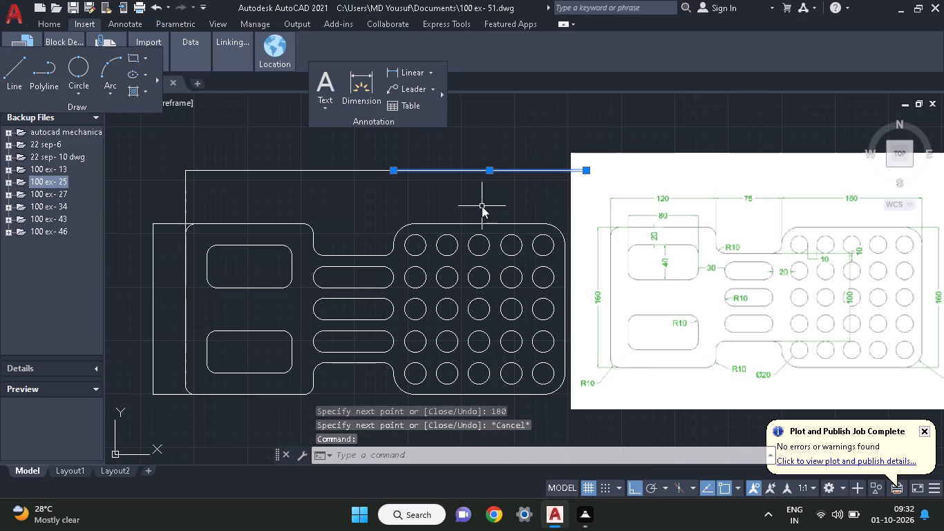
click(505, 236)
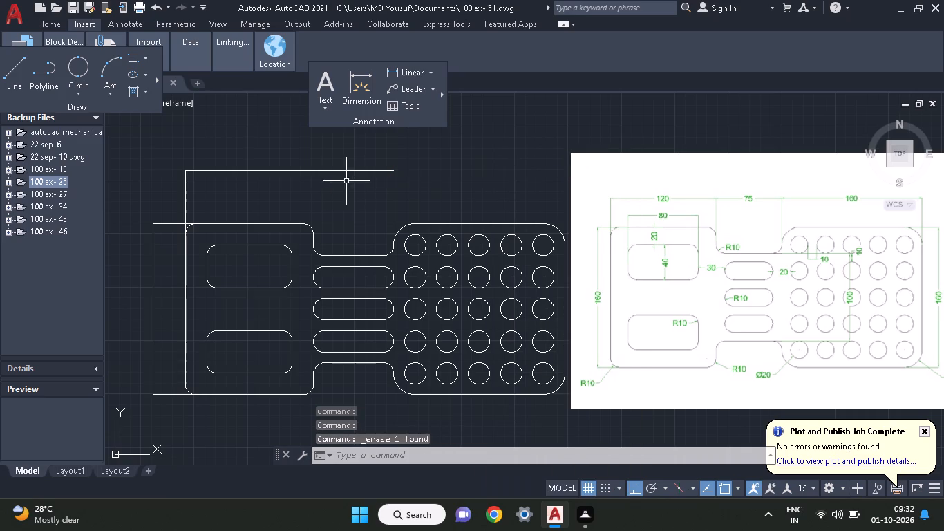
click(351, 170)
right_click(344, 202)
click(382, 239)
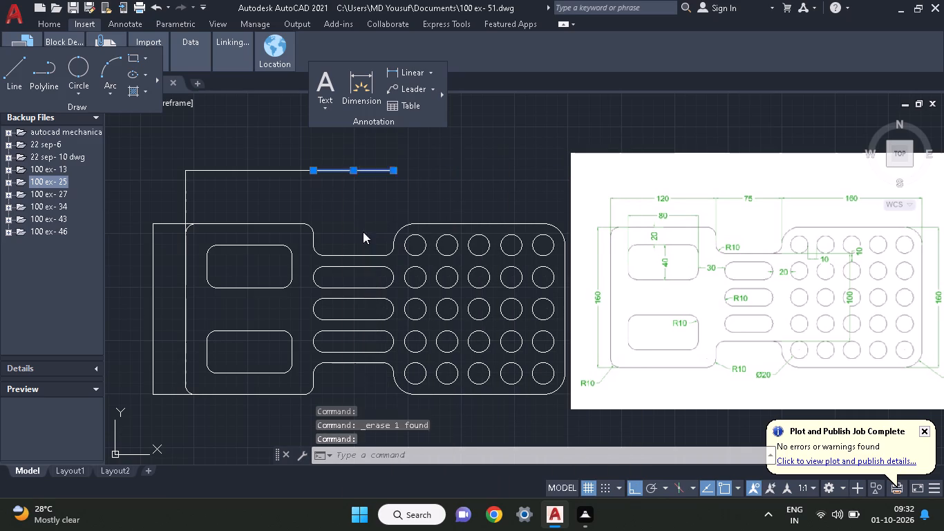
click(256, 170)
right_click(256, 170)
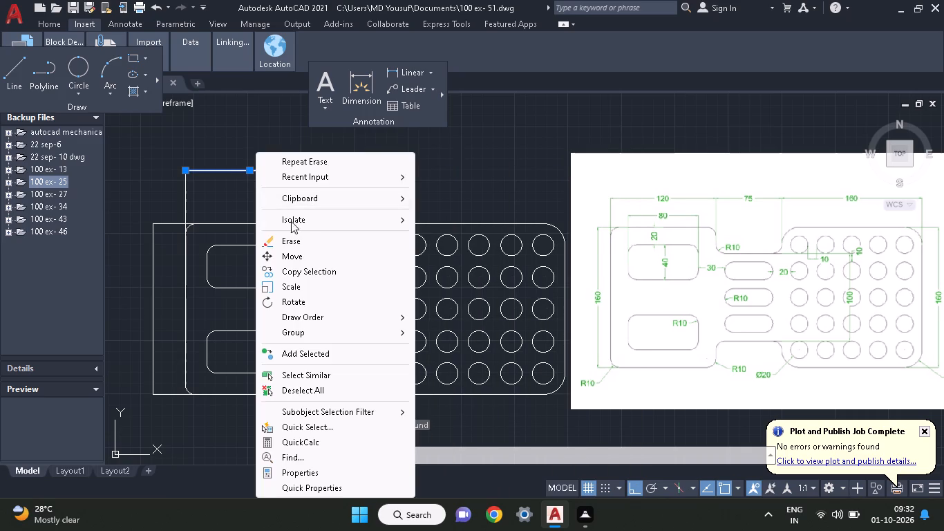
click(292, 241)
From the top of the 60 line, draw segments of 120, 75 and 160 rightward, then down to the plate's right edge.
click(17, 69)
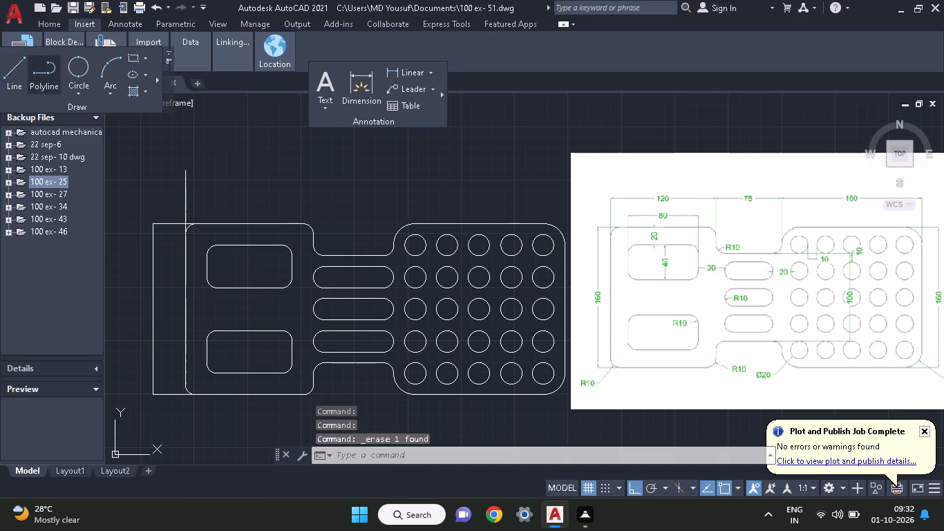
click(187, 170)
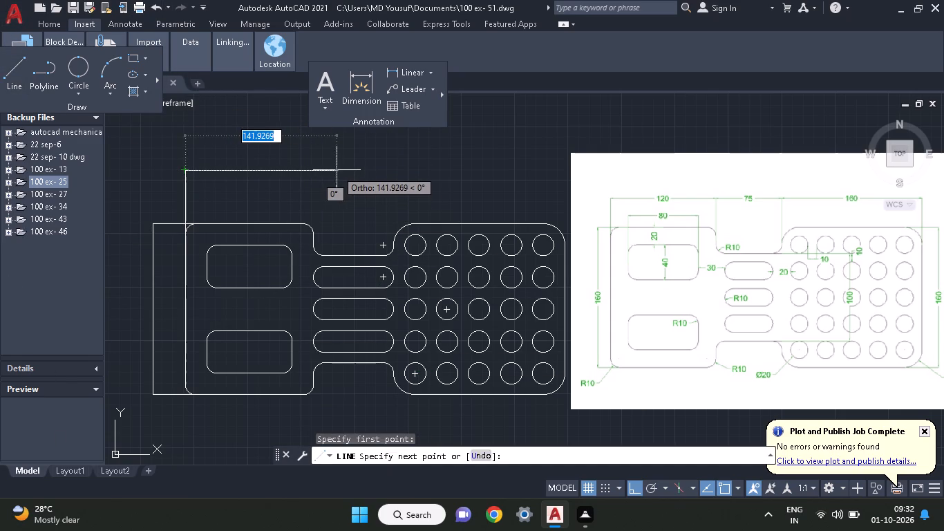
text(120)
key(Return)
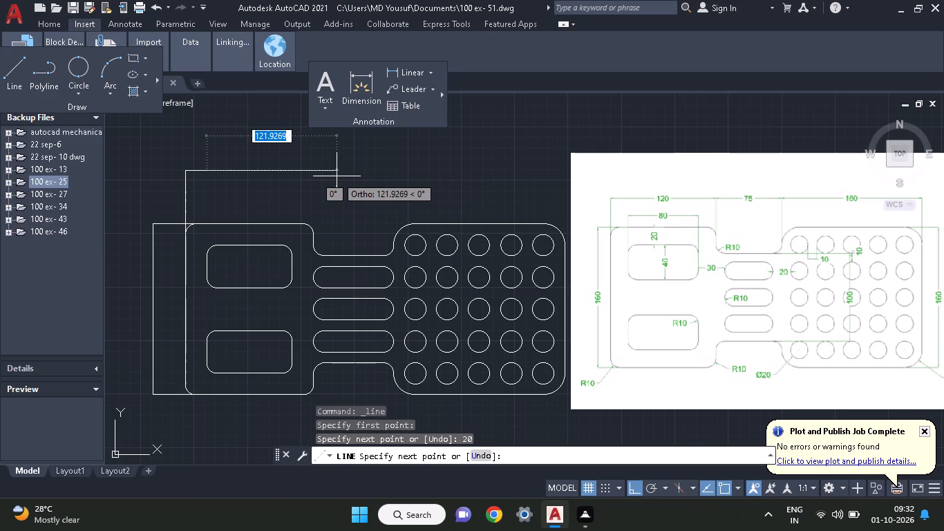
key(ctrl+z)
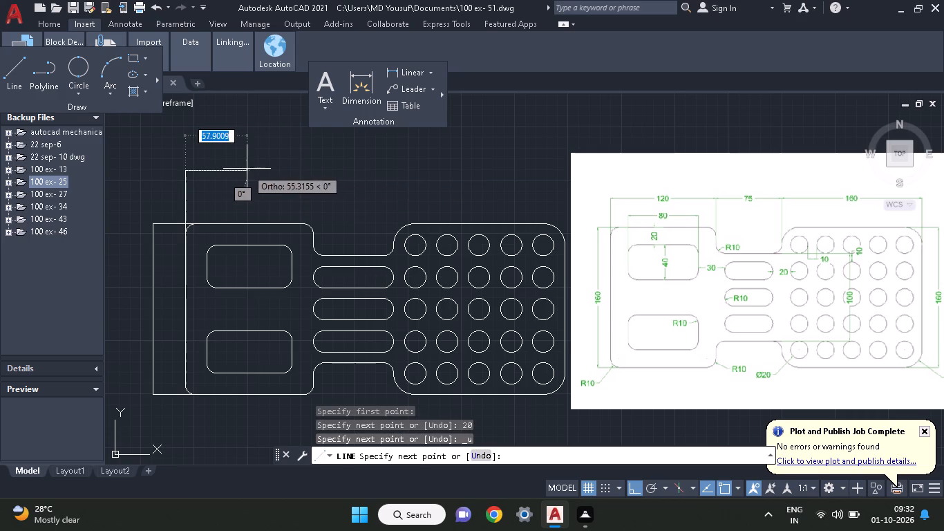
text(120)
key(Return)
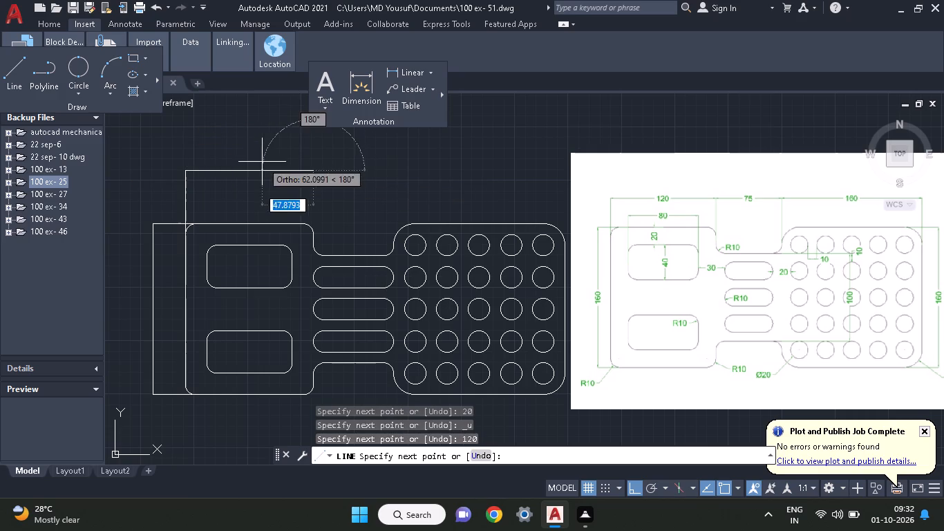
text(75)
key(Return)
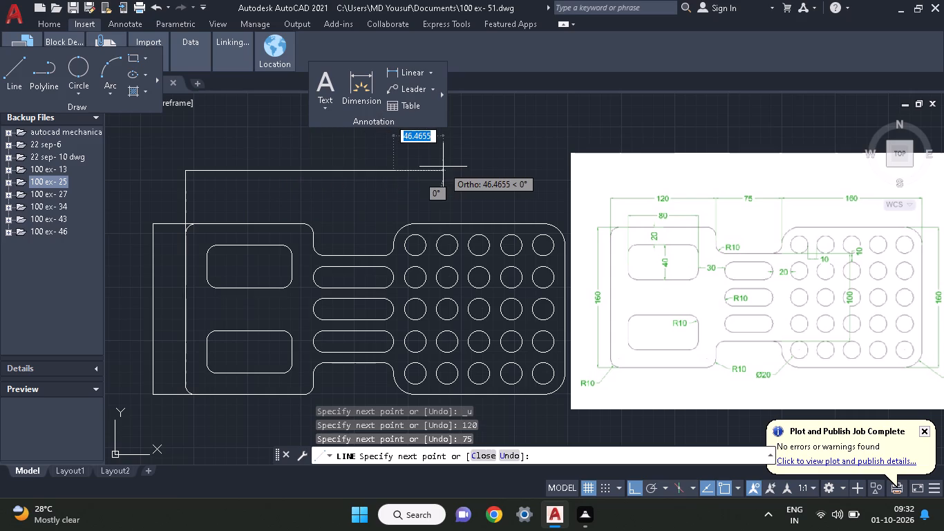
key(1)
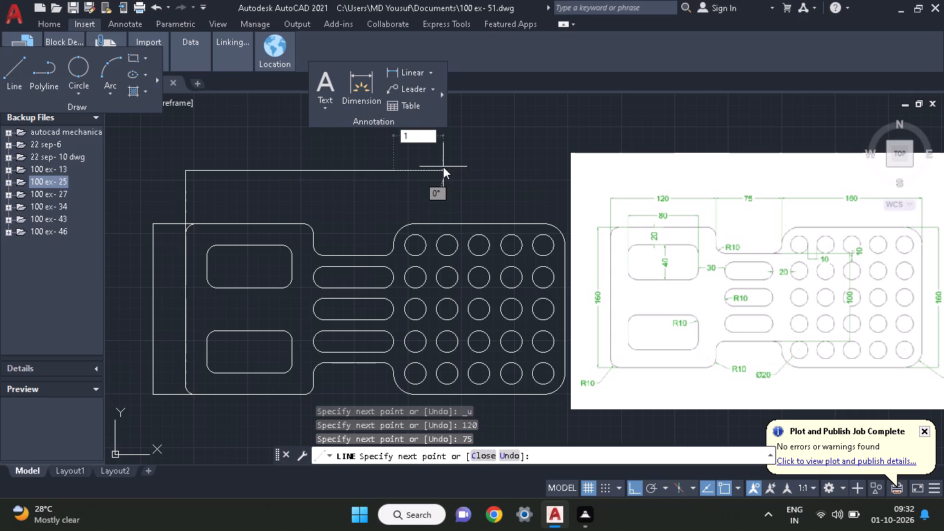
text(60)
key(Return)
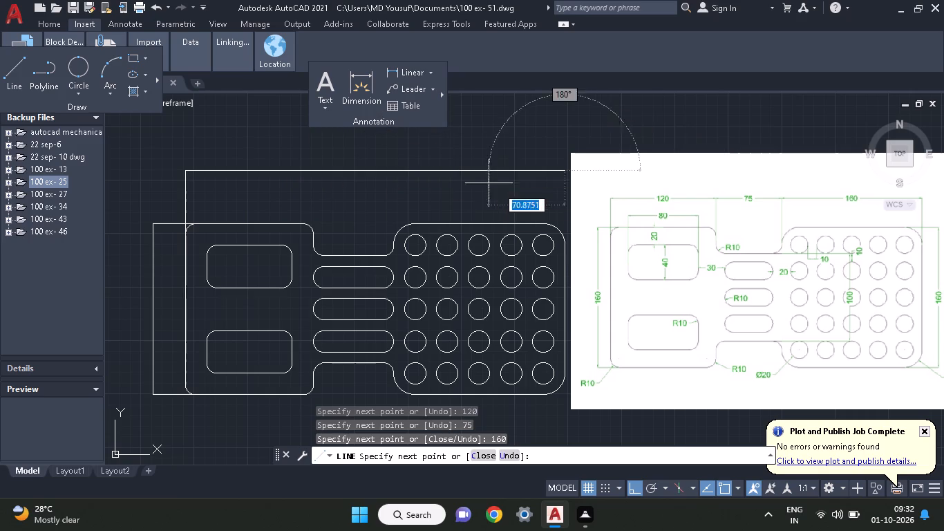
click(565, 242)
right_click(540, 202)
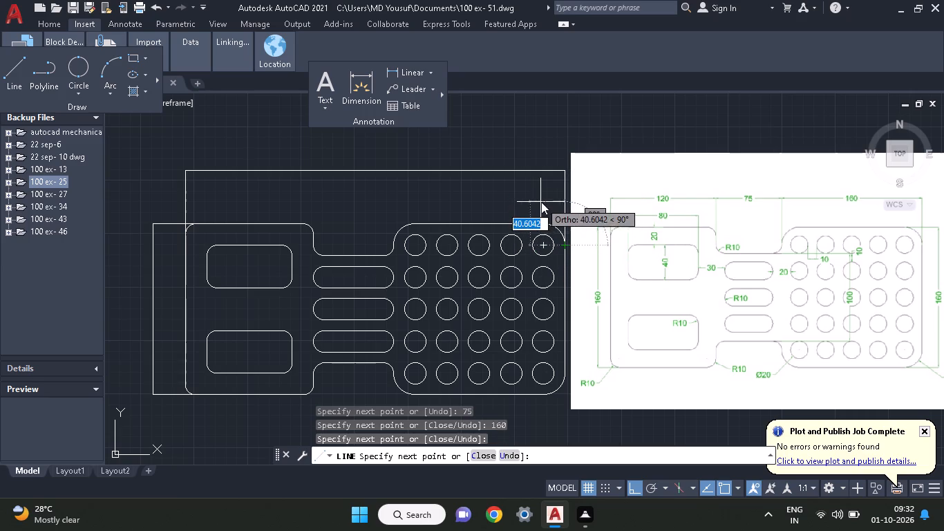
click(547, 209)
Draw a vertical line across the upper rectangular cutout, from its top edge's midpoint to its bottom edge.
middle_drag(553, 215, 556, 216)
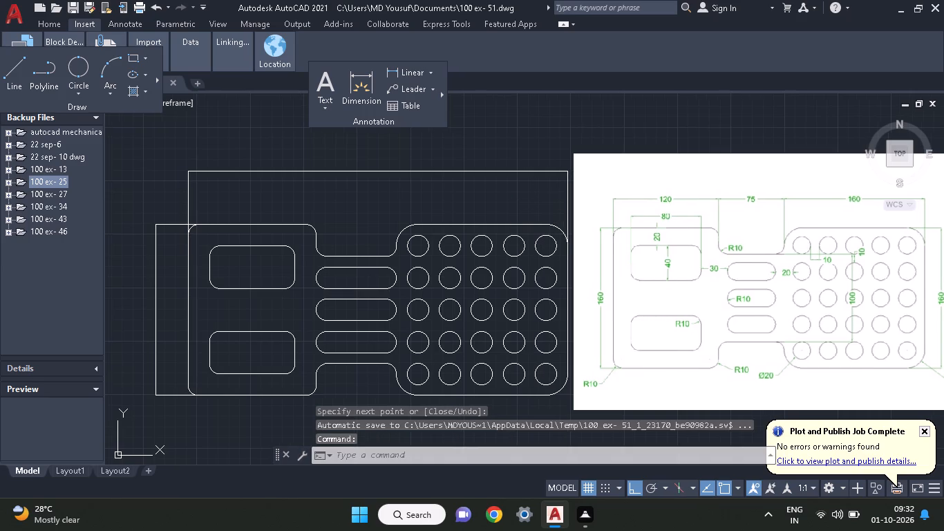
middle_drag(556, 216, 556, 201)
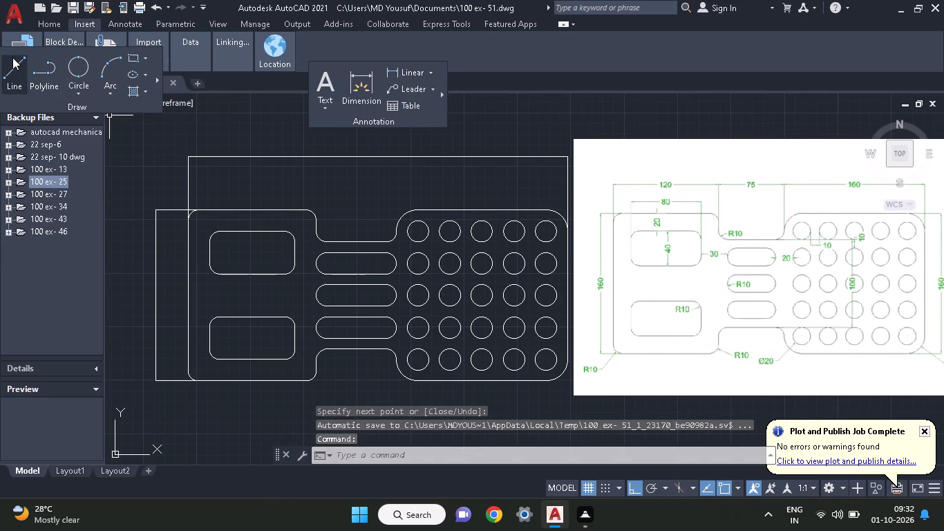
click(12, 59)
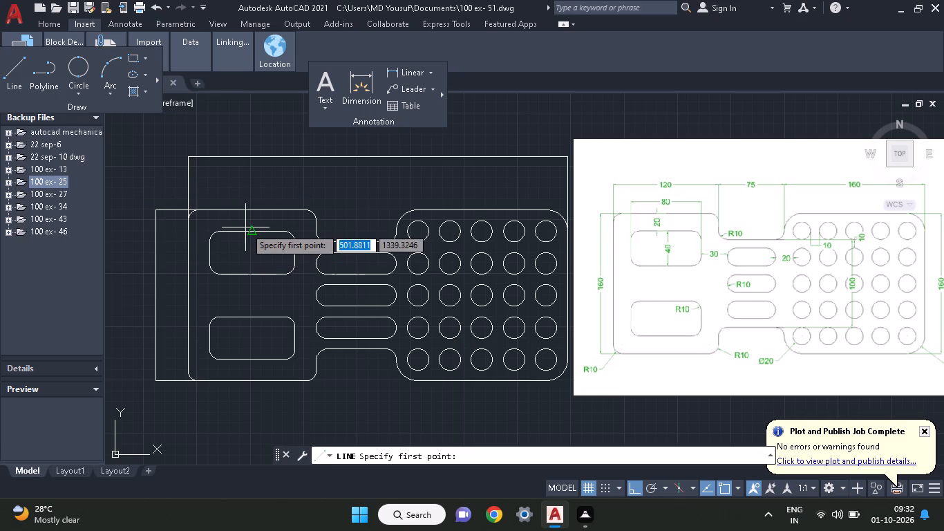
click(252, 236)
click(250, 274)
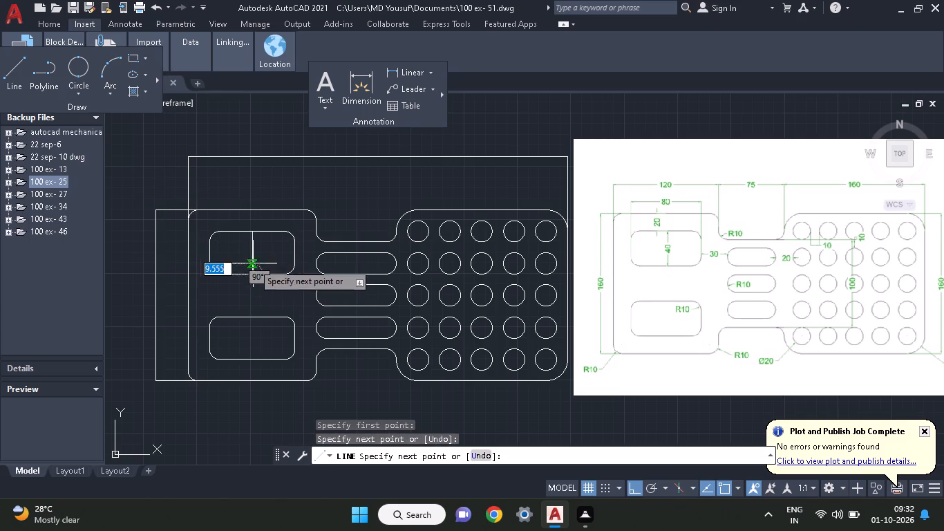
right_click(265, 257)
click(275, 266)
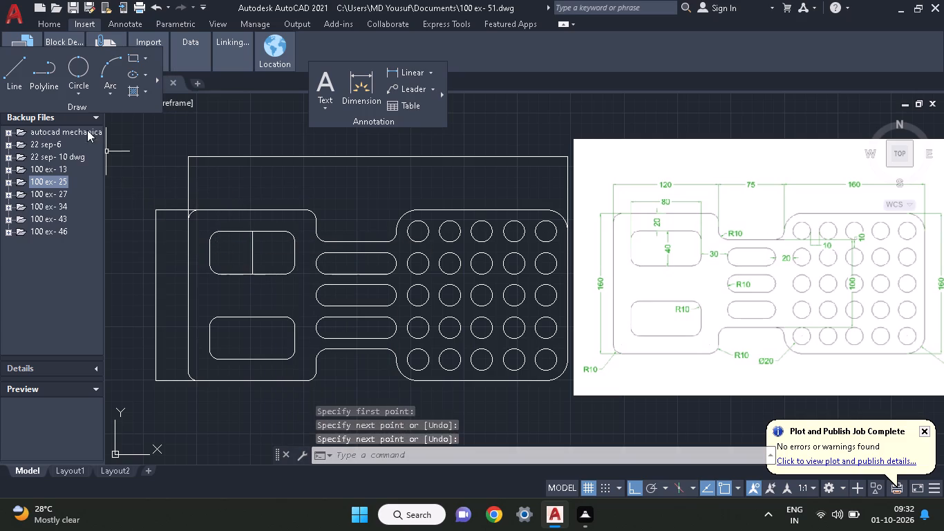
Draw a short vertical line from the plate's top edge down to the top edge of the upper rectangular cutout.
click(1, 69)
click(6, 73)
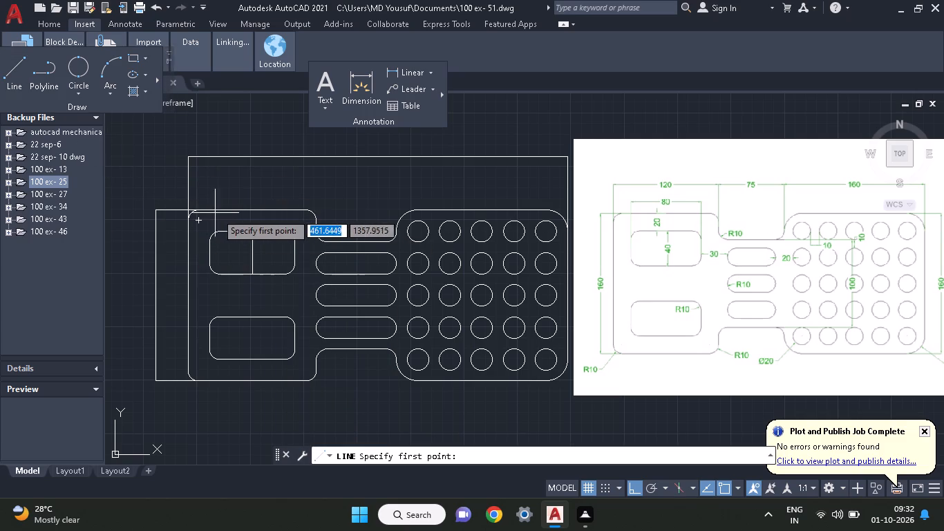
click(233, 212)
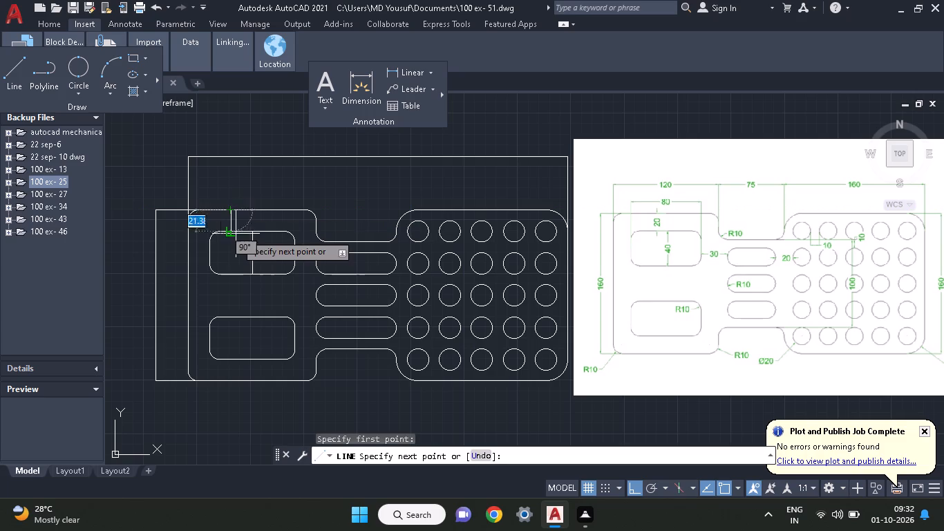
click(234, 232)
right_click(236, 189)
click(245, 194)
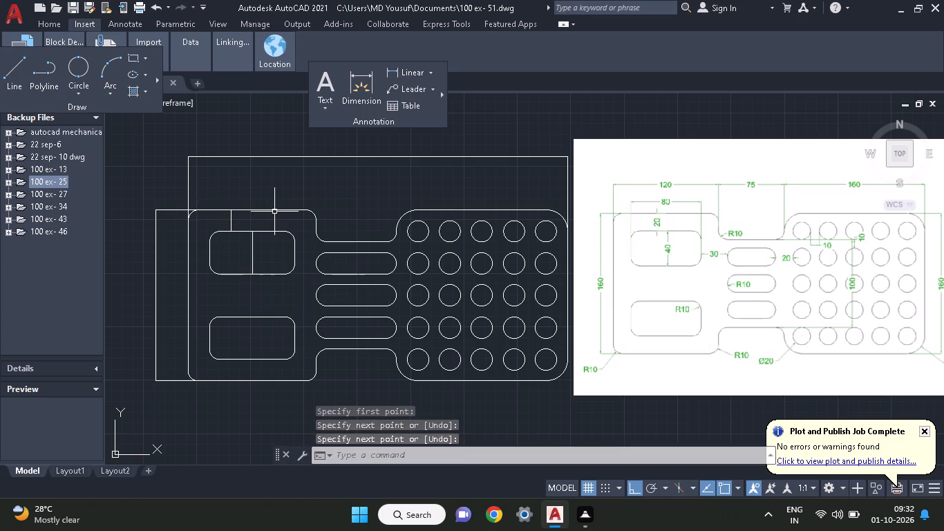
Draw a vertical guide line from the neck's upper-left fillet end up to the horizontal line above the plate.
click(4, 77)
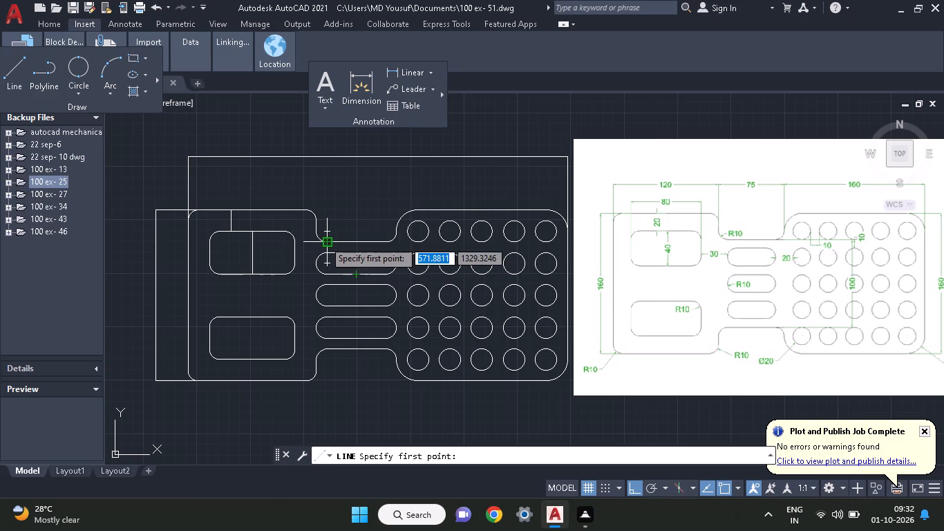
click(318, 232)
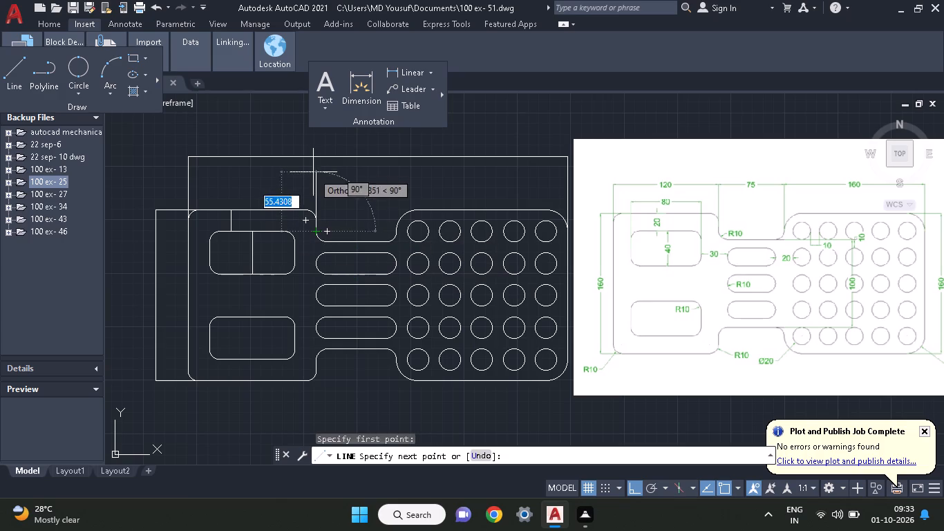
click(315, 162)
right_click(284, 152)
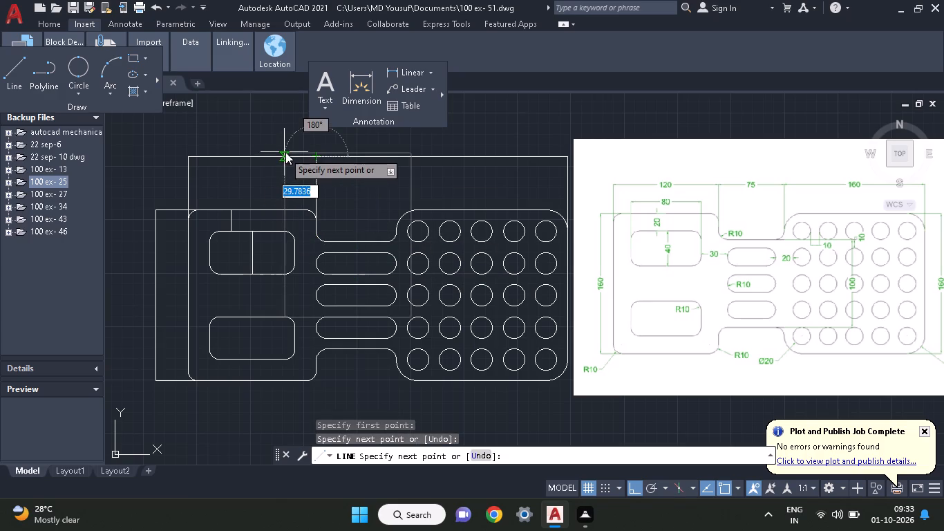
click(299, 158)
Draw a 70-long vertical guide line from the neck's upper-right fillet end up to the horizontal line above the plate.
click(14, 64)
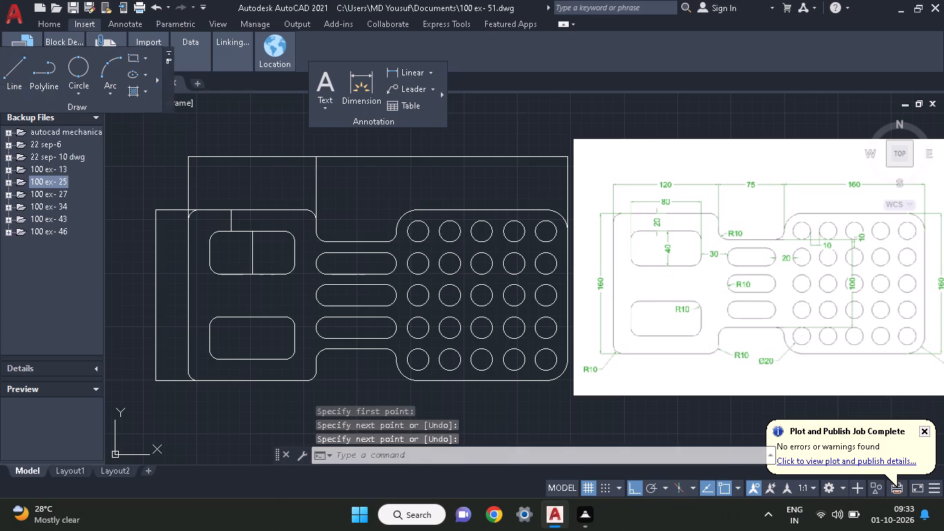
click(395, 232)
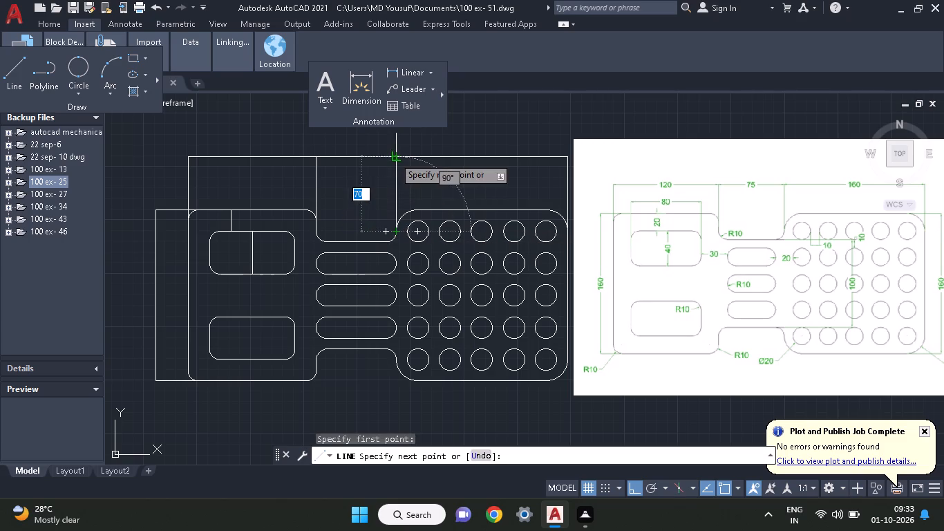
click(394, 157)
right_click(402, 140)
click(403, 145)
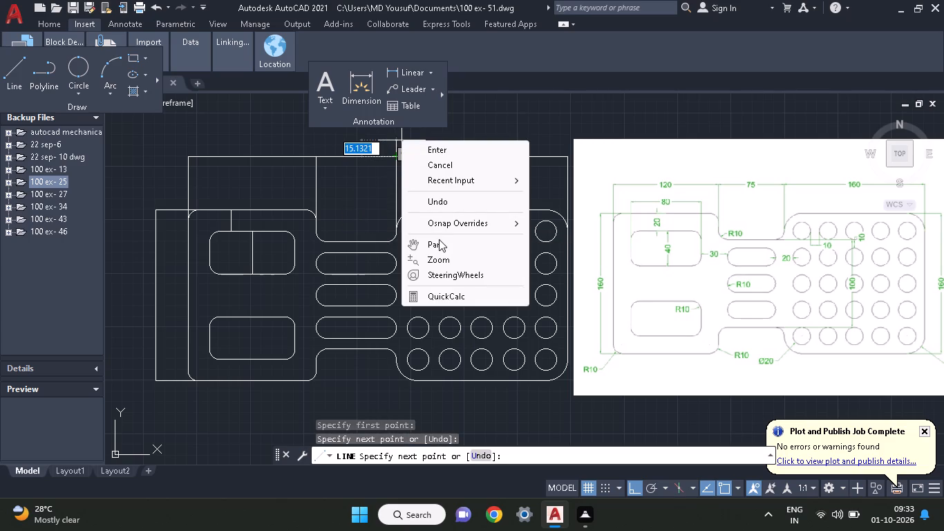
click(434, 156)
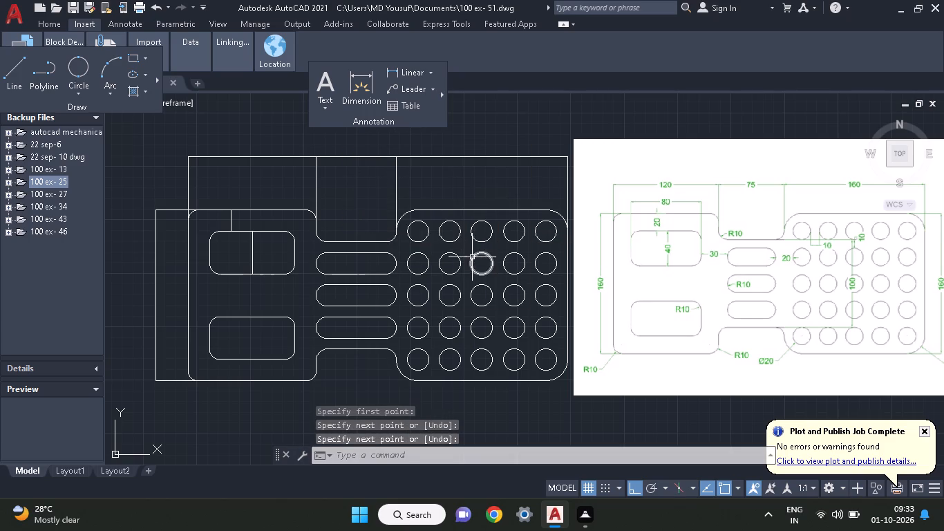
From the right end of the neck's top edge, draw segments 90 rightward, 100 down and 90 back to the neck's bottom edge.
middle_drag(468, 263, 449, 265)
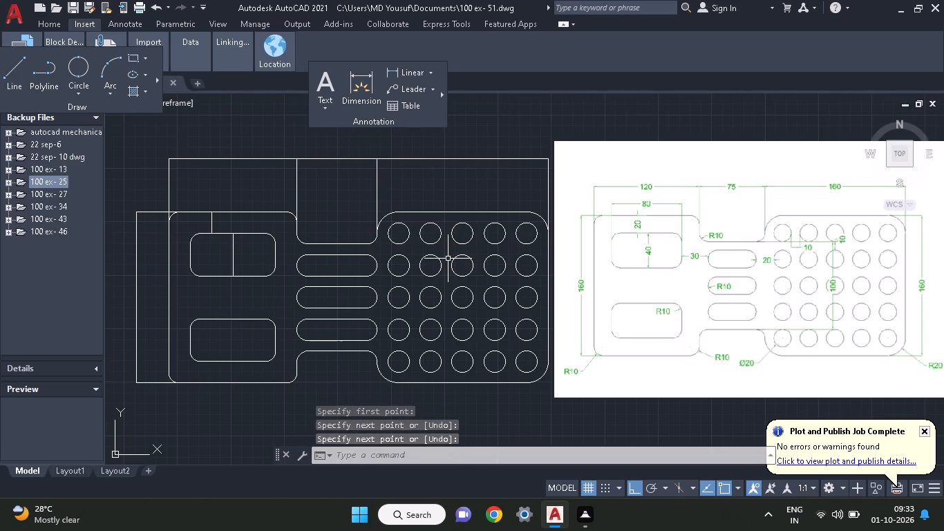
click(10, 62)
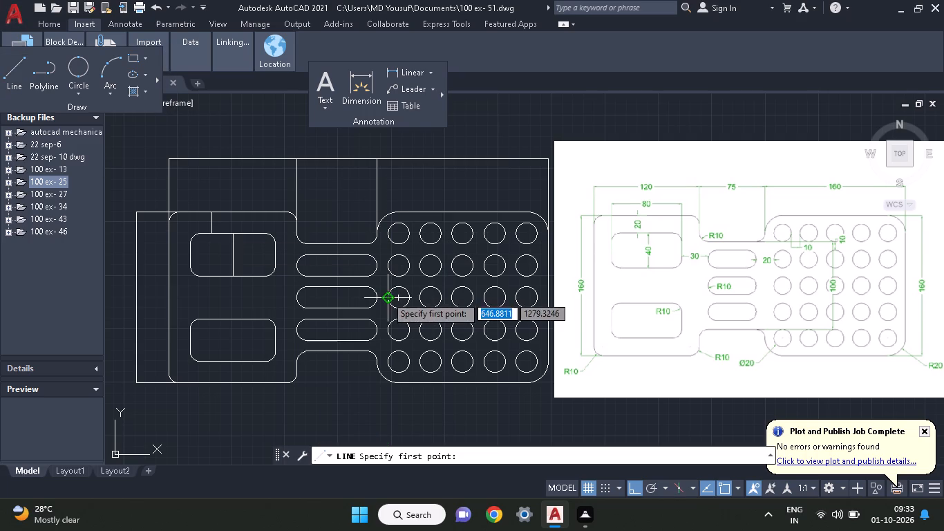
click(368, 244)
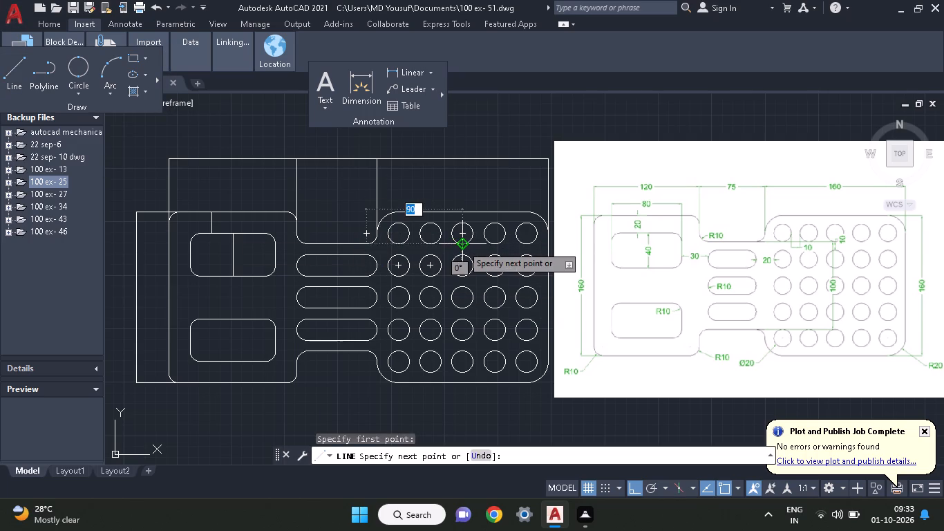
click(462, 245)
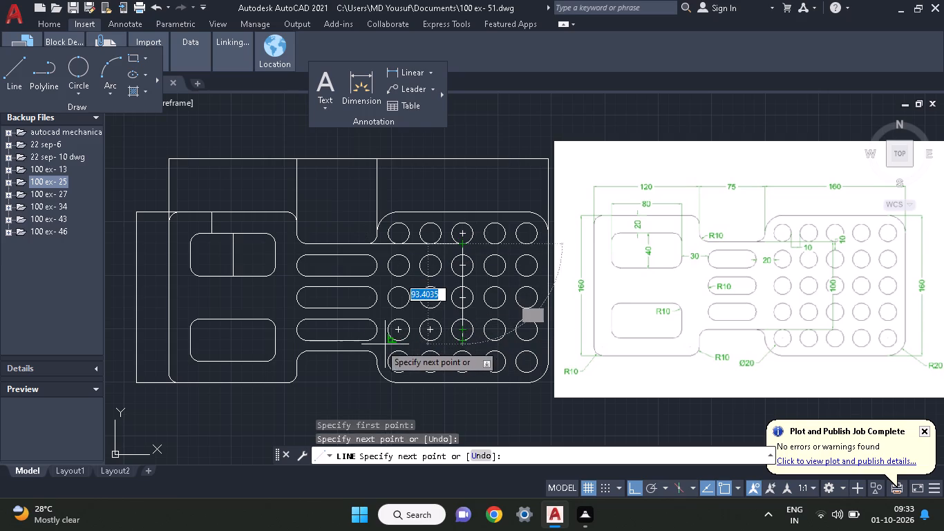
click(460, 349)
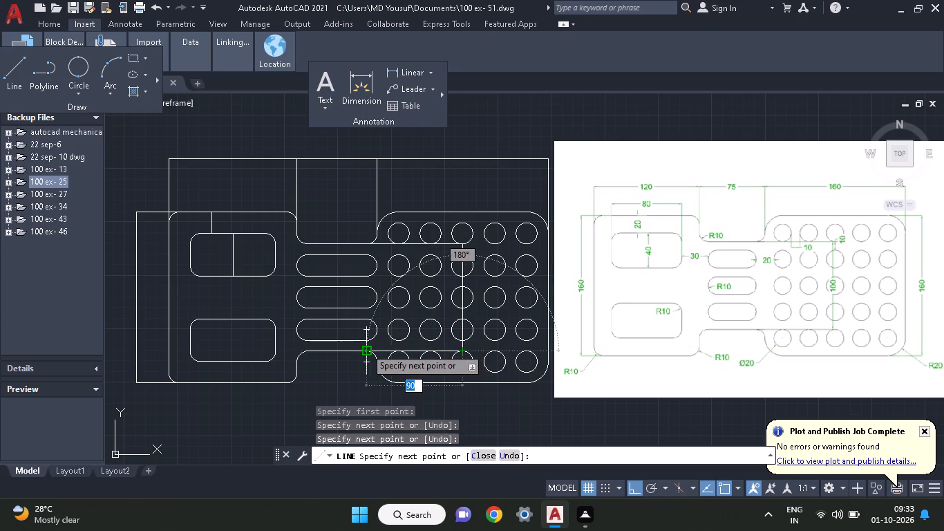
click(366, 348)
right_click(343, 360)
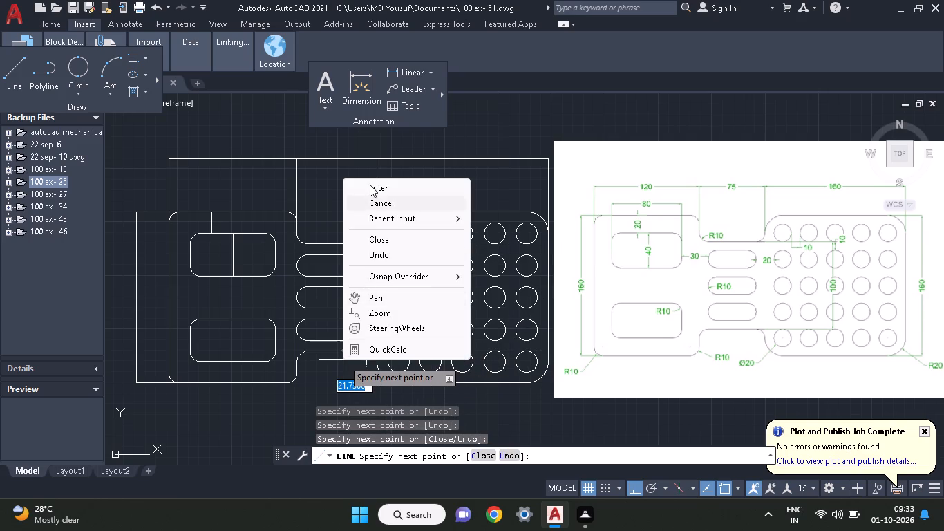
click(370, 185)
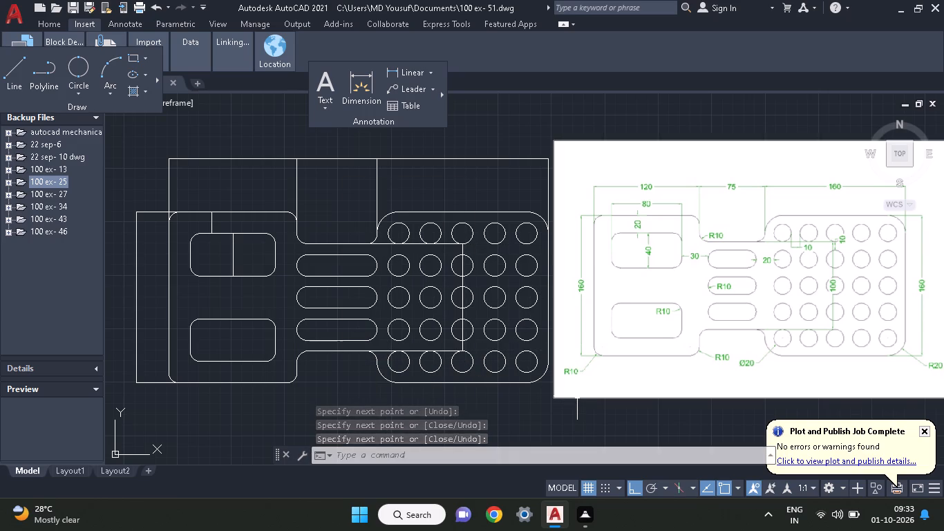
Move the reference image horizontally farther right, away from the plate.
click(577, 396)
right_click(586, 339)
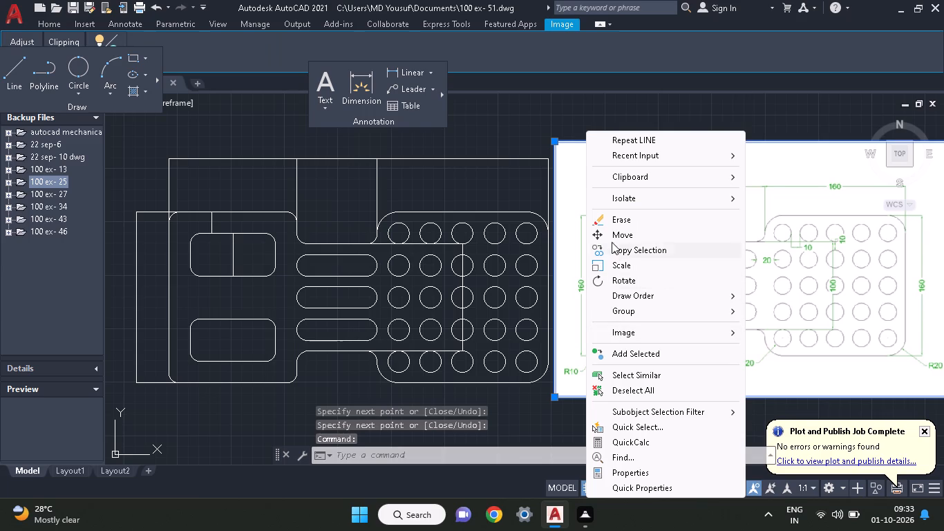
click(612, 241)
middle_click(636, 306)
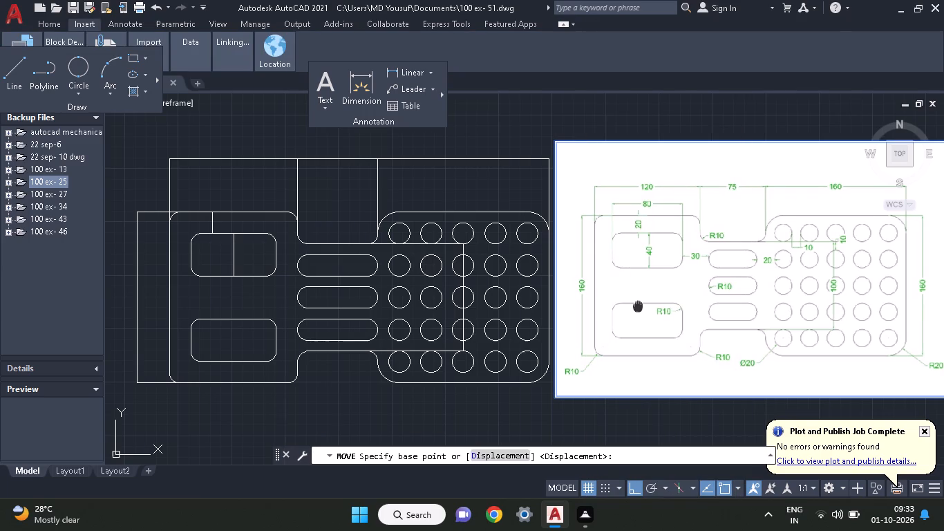
drag(638, 308, 700, 310)
click(700, 310)
From the right end of the plate's top edge, draw segments 20 and 30 rightward, 160 down, and back to the bottom edge's right end.
middle_drag(700, 310, 598, 324)
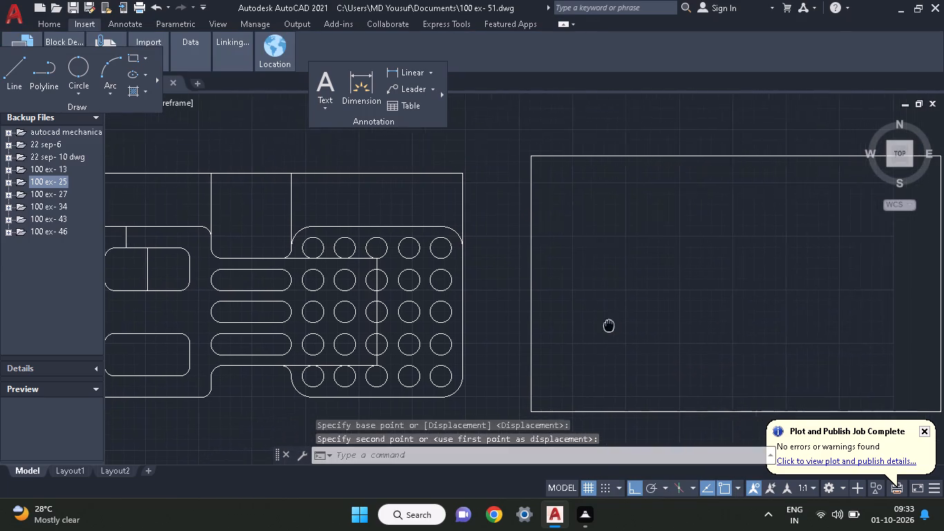
middle_drag(598, 324, 505, 294)
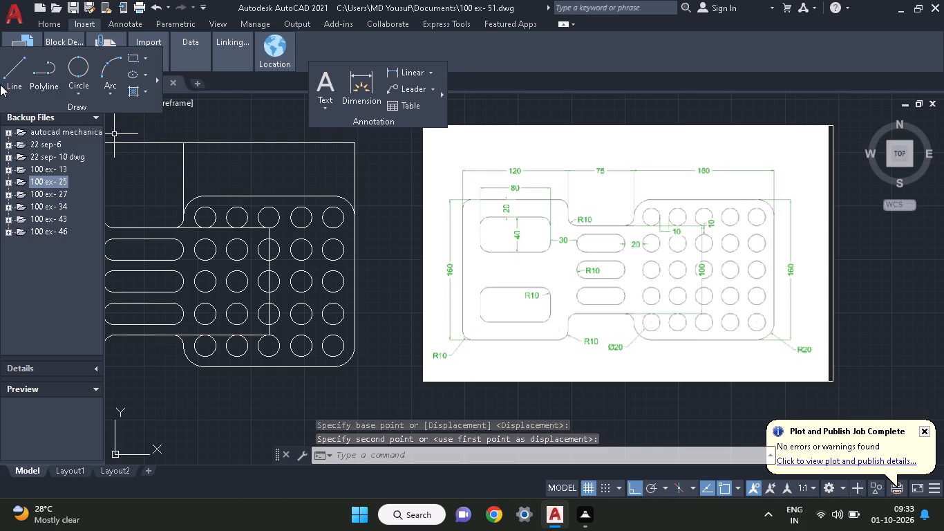
click(13, 72)
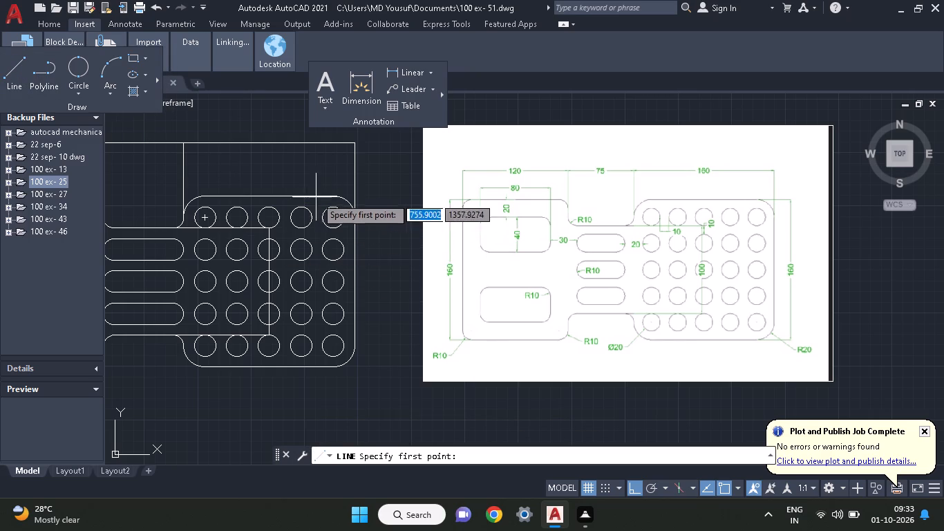
click(330, 195)
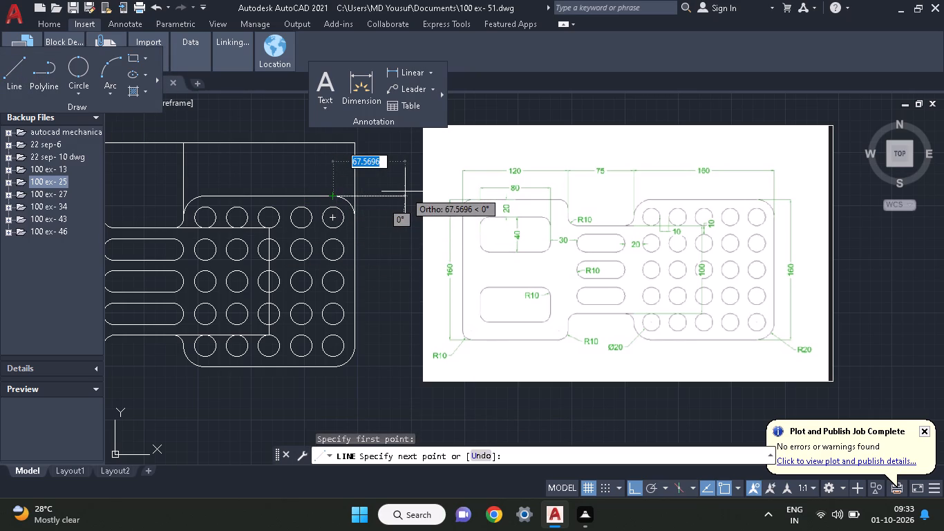
click(356, 195)
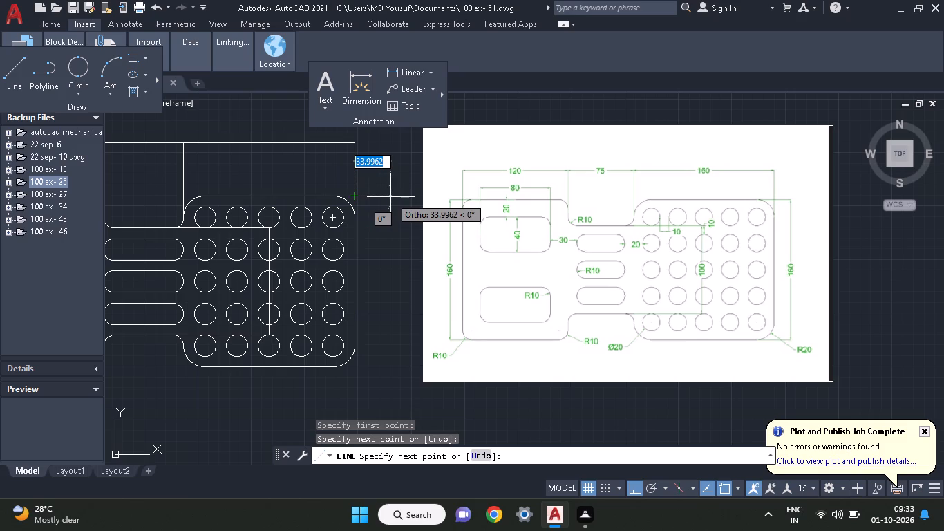
text(30)
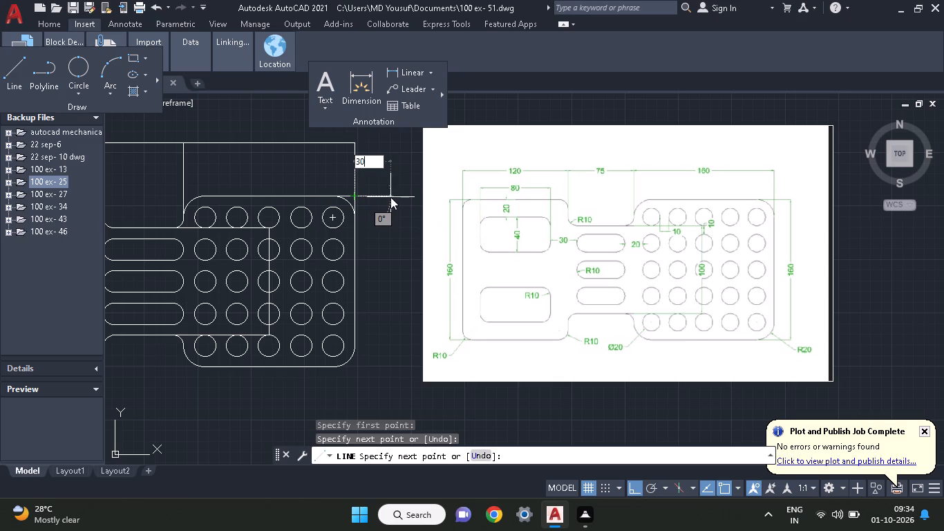
key(Return)
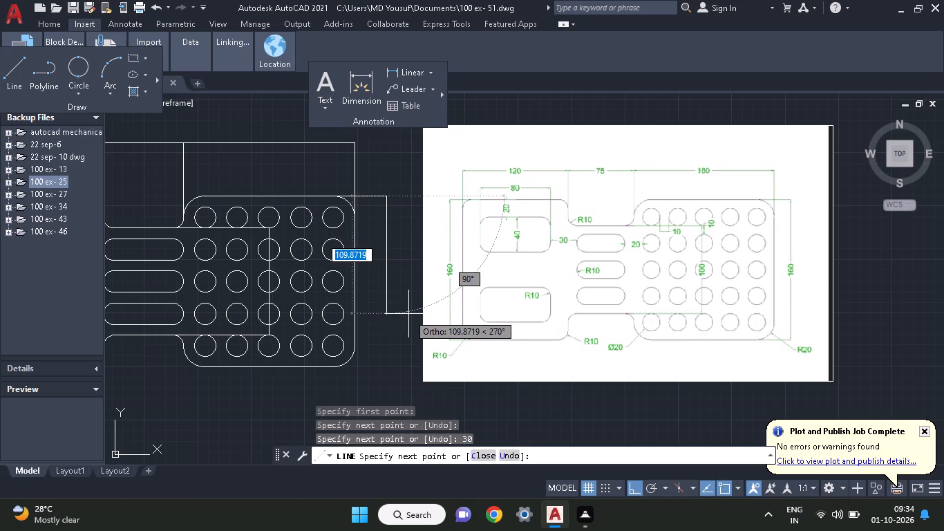
text(160)
key(Return)
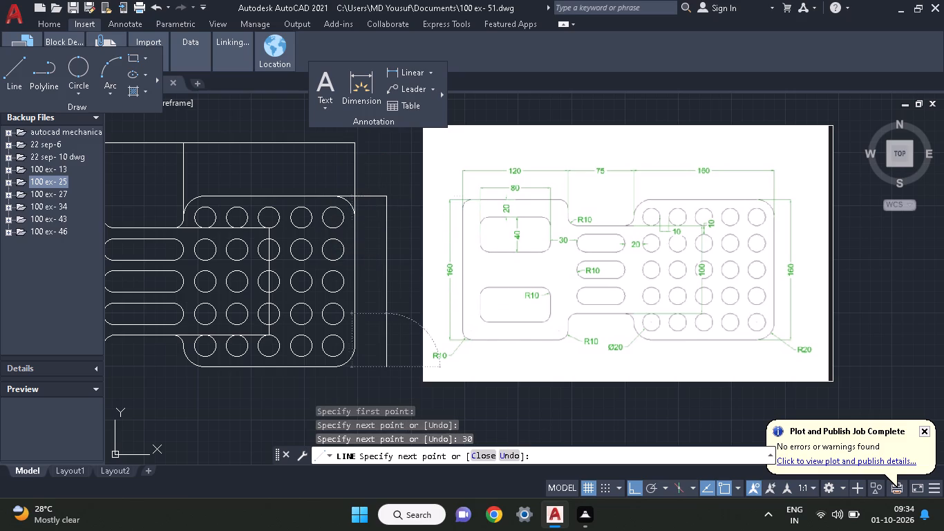
click(332, 370)
right_click(366, 312)
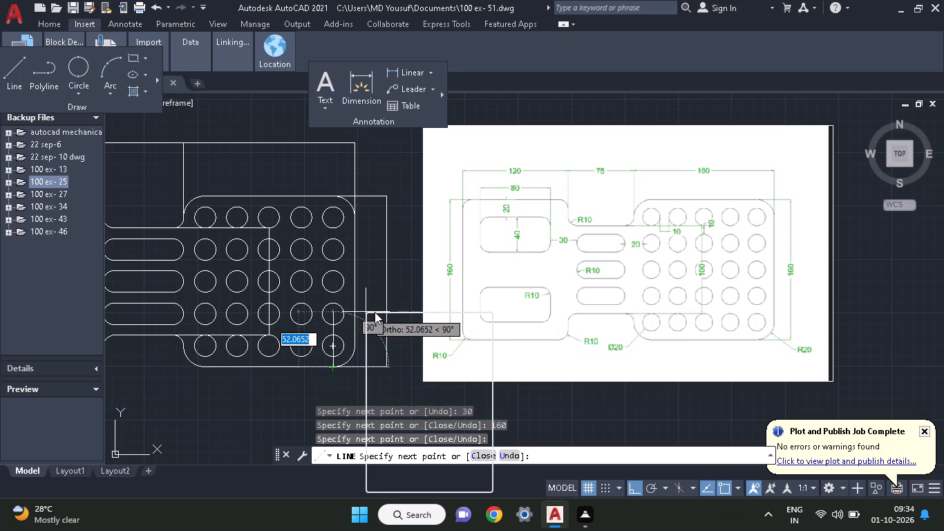
click(376, 317)
Draw a three-sided polygon inscribed in a circle of radius about 6, pointing right, in the empty area below the plate's neck.
middle_drag(376, 327, 452, 326)
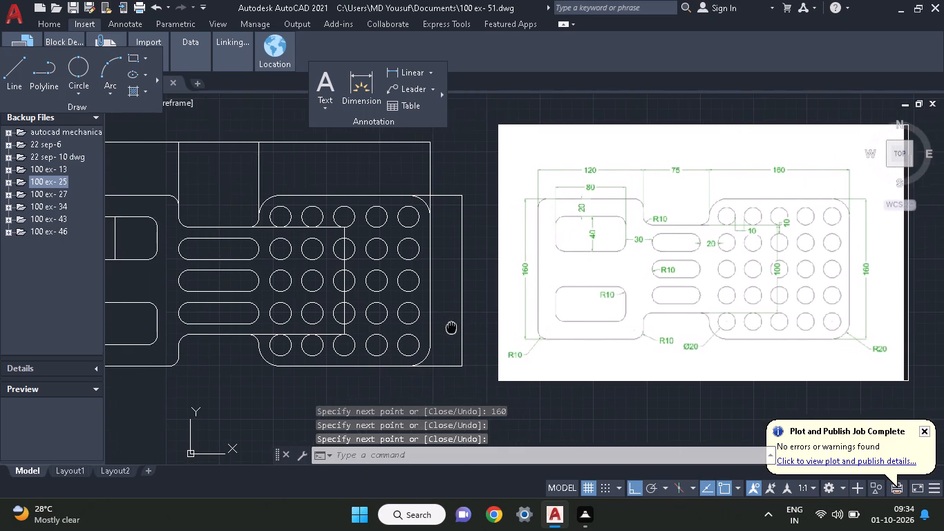
middle_drag(452, 326, 528, 323)
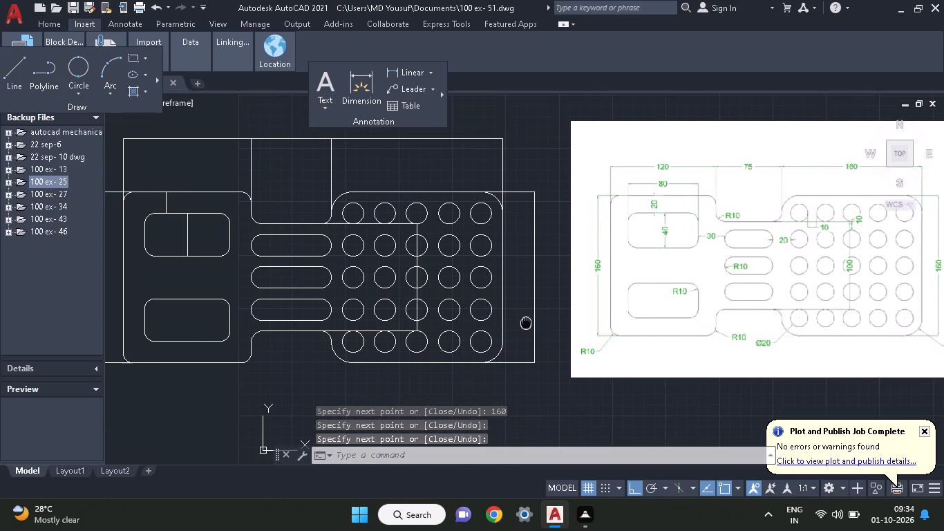
middle_drag(528, 323, 562, 329)
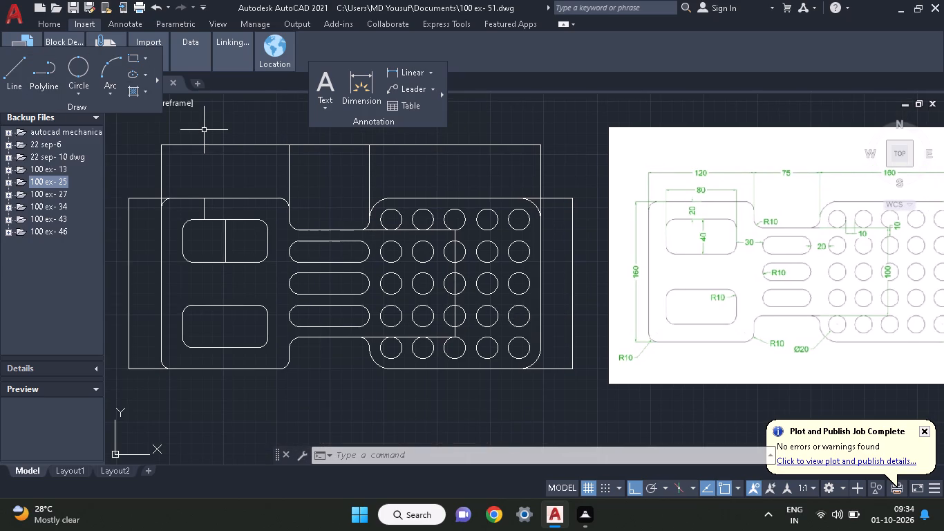
key(p)
text(ol)
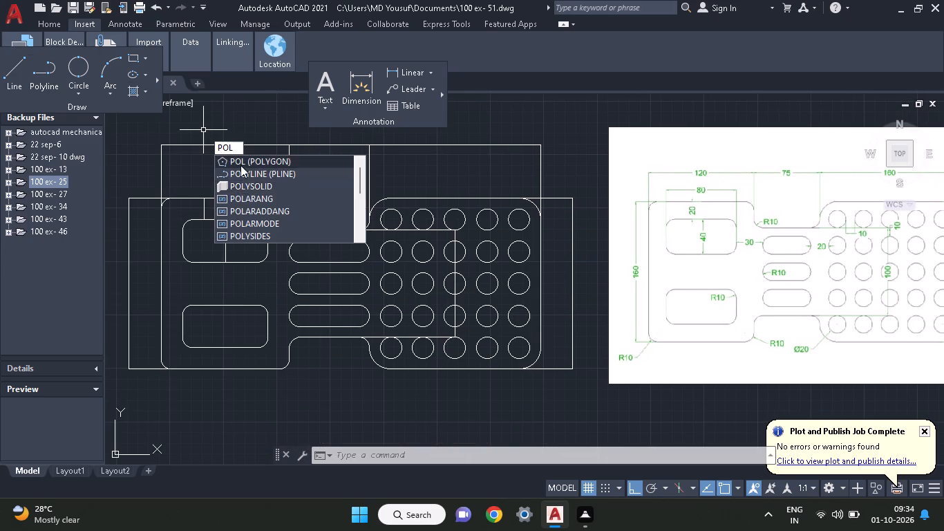
click(240, 165)
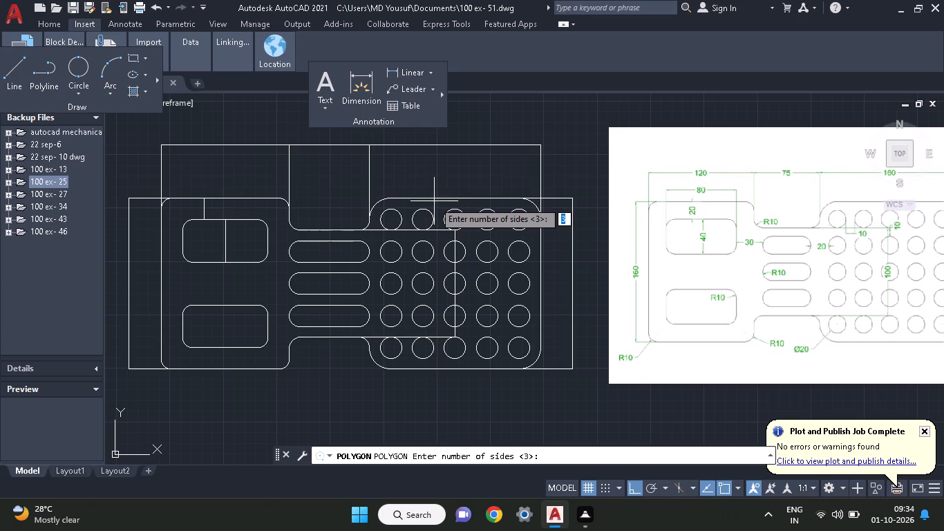
key(Return)
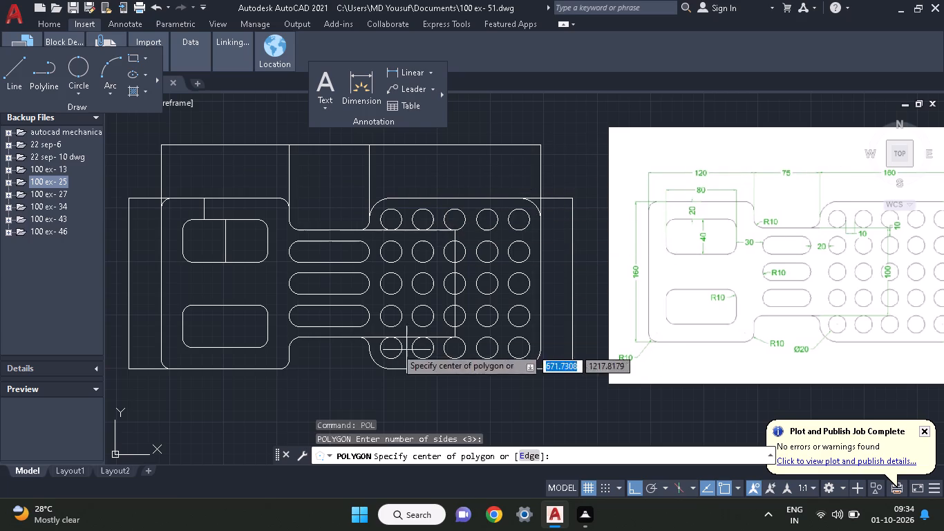
click(320, 402)
drag(357, 437, 320, 402)
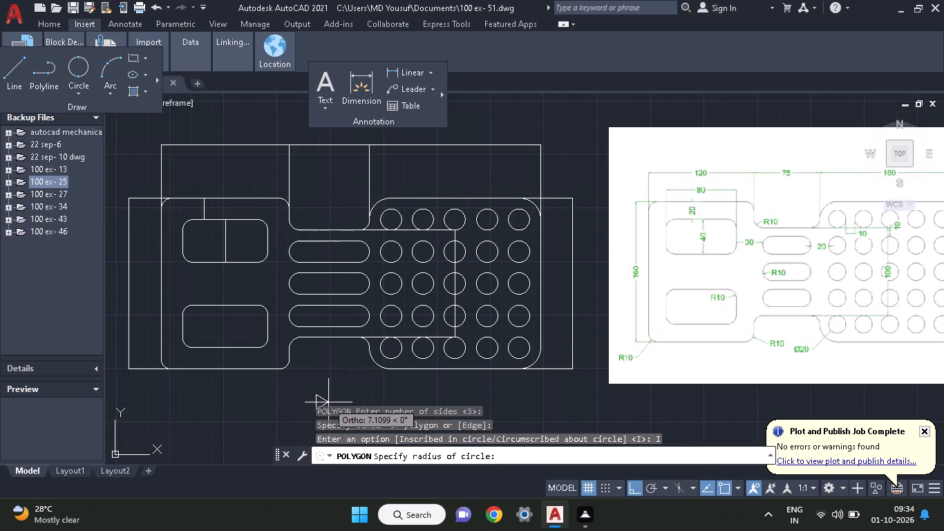
middle_drag(330, 402, 330, 396)
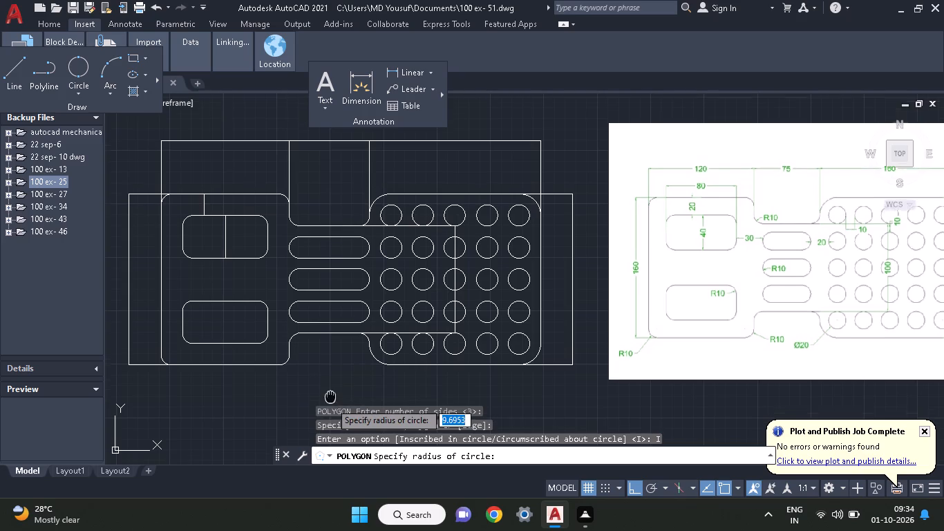
middle_drag(330, 396, 330, 364)
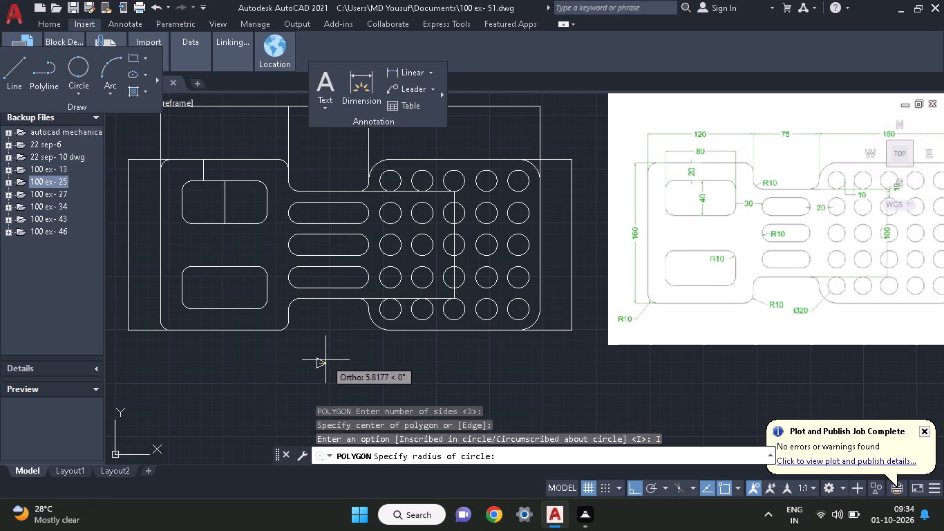
click(326, 359)
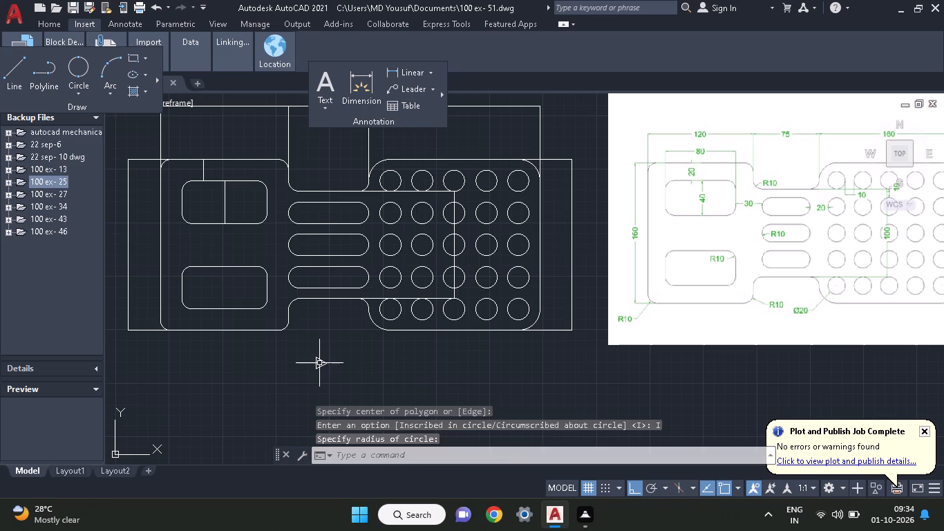
Copy the small triangle by its tip onto the upper and lower ends of the plate's left vertical guide line.
click(319, 360)
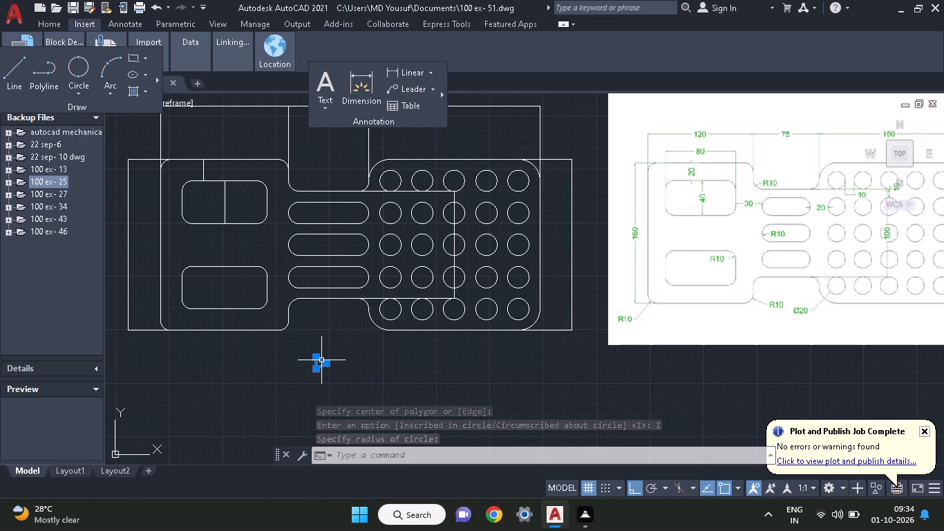
right_click(323, 346)
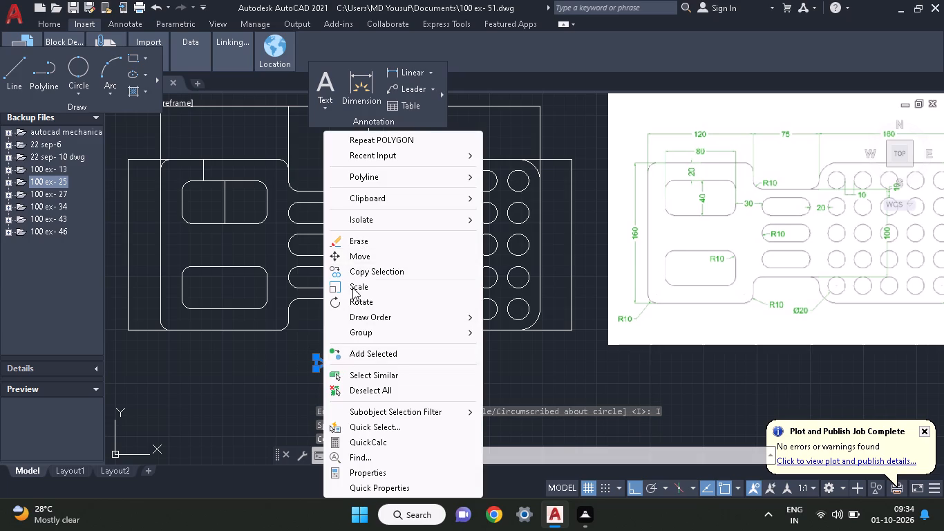
click(350, 265)
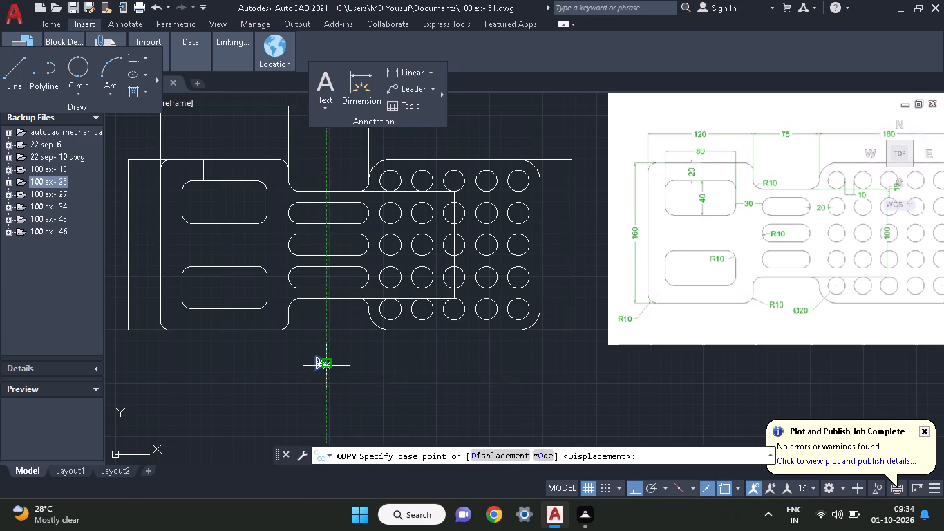
click(326, 366)
click(127, 162)
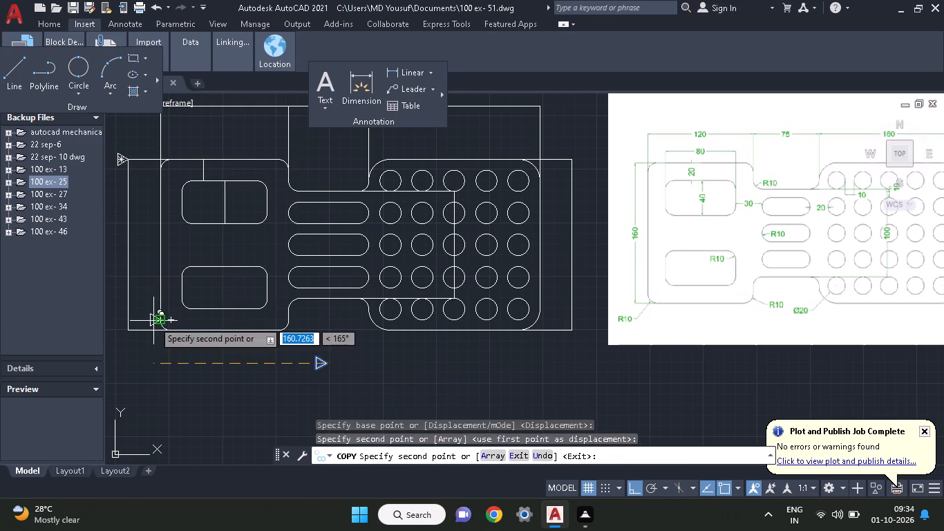
drag(127, 332, 135, 330)
Place triangle copies at both ends of the two short vertical guide lines at the upper rectangular cutout.
middle_drag(180, 280, 211, 362)
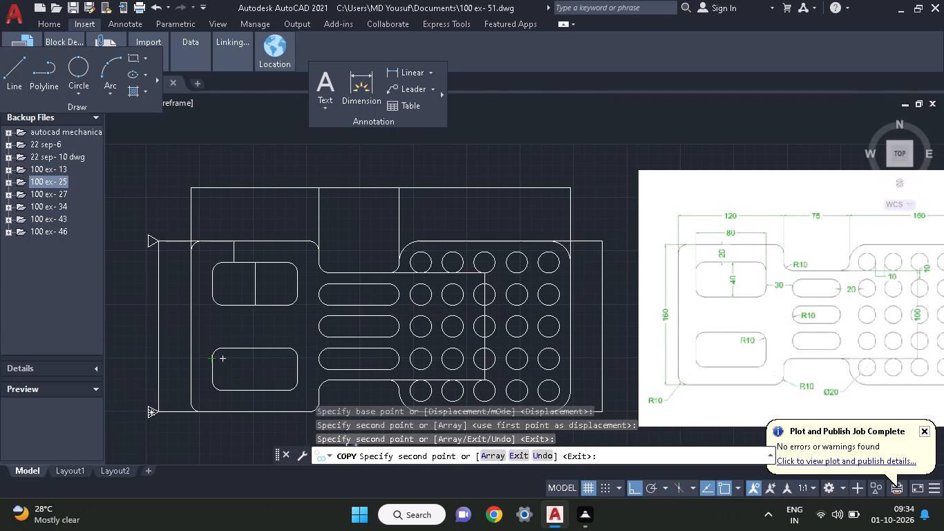
click(255, 305)
click(254, 268)
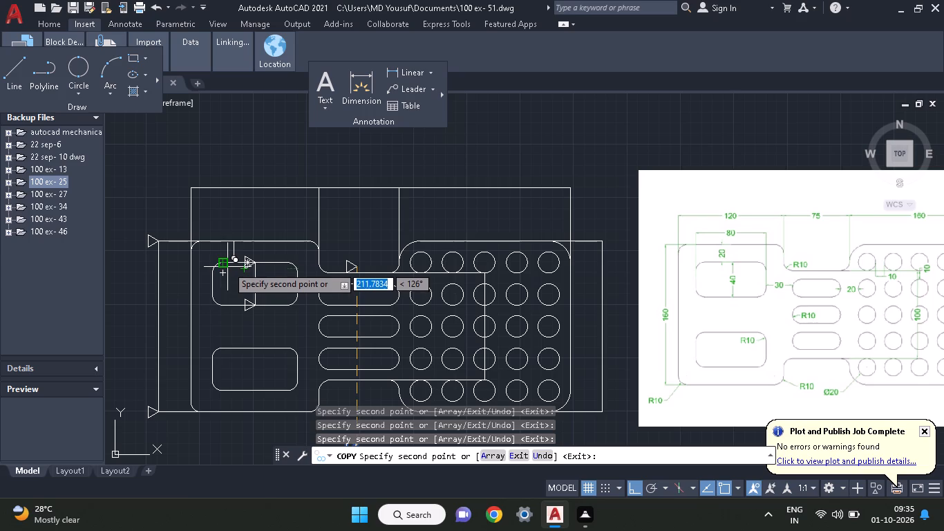
click(232, 263)
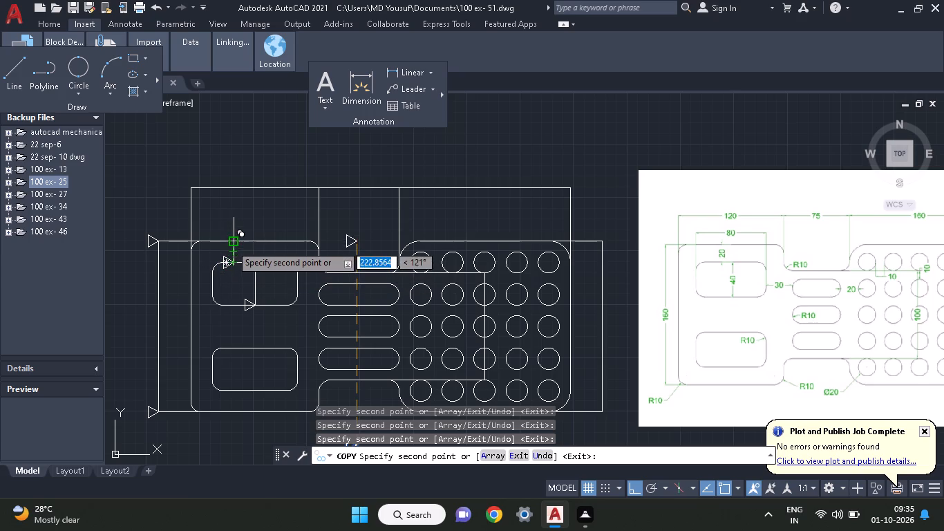
click(231, 245)
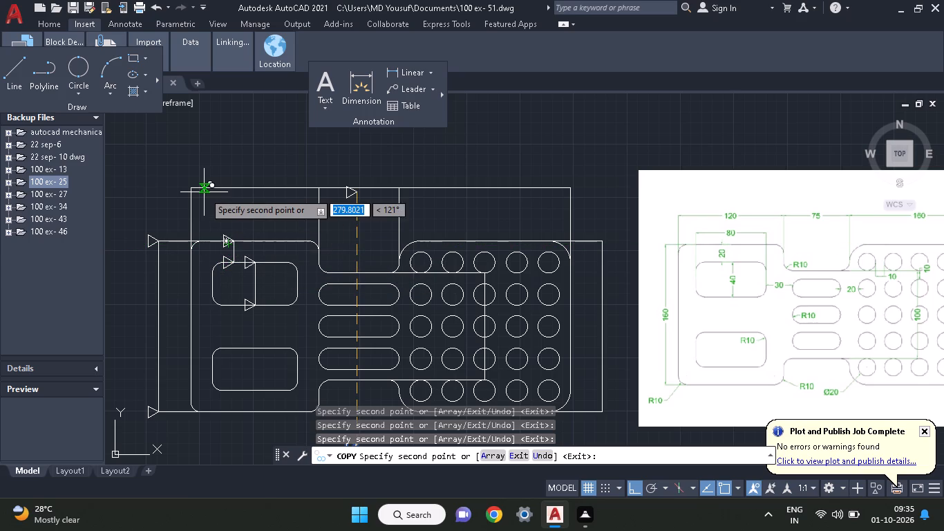
Place four triangle copies along the top guide line, at its two ends and at both intermediate extension lines.
click(196, 189)
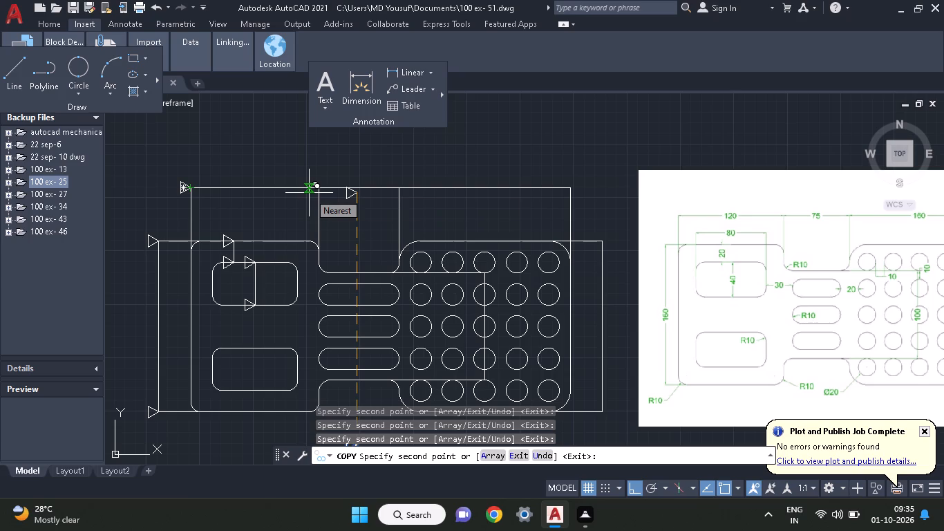
click(317, 187)
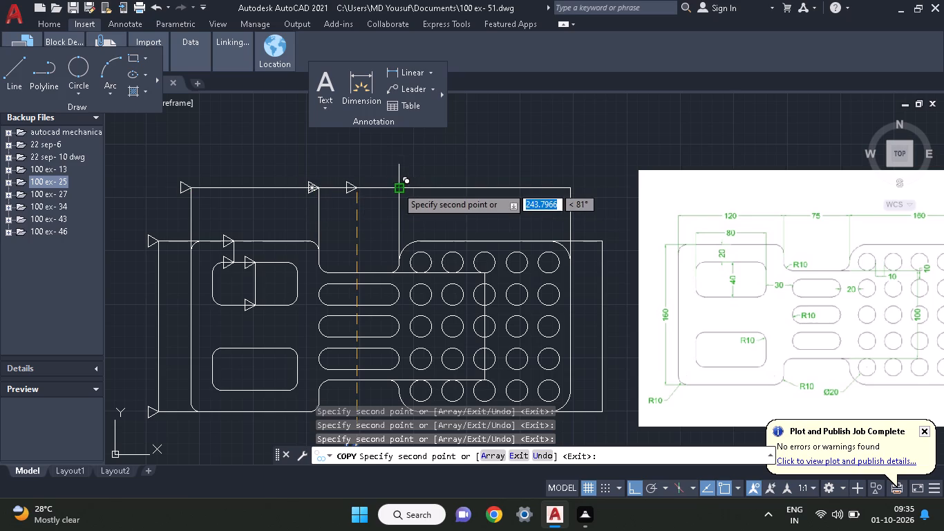
click(397, 187)
click(572, 189)
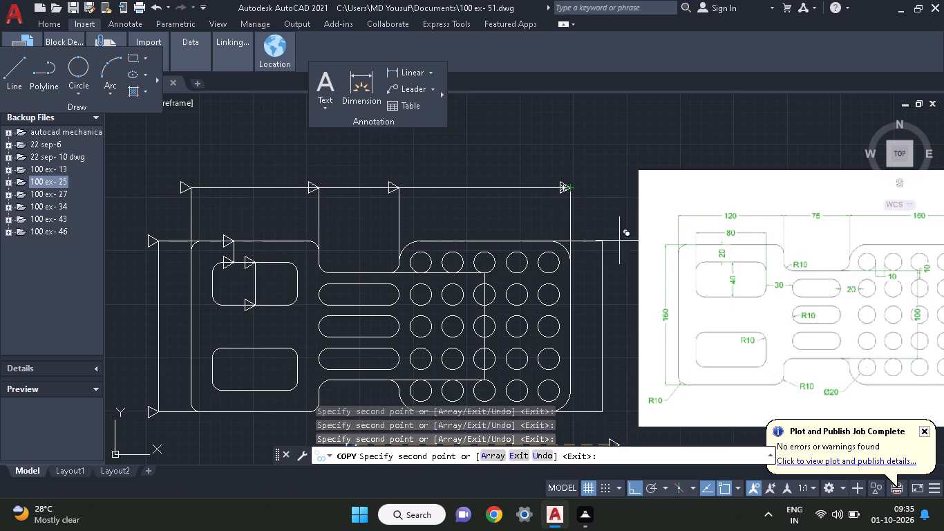
Place triangle copies at both ends of the right outer guide line and of the vertical line across the holes, finishing the copying.
click(601, 245)
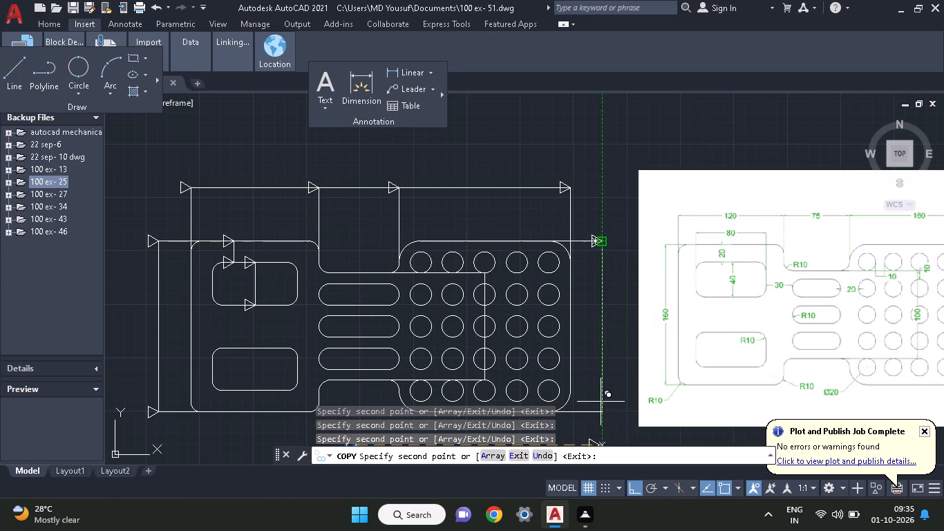
click(603, 418)
middle_drag(619, 408, 601, 309)
middle_drag(601, 309, 594, 373)
click(462, 236)
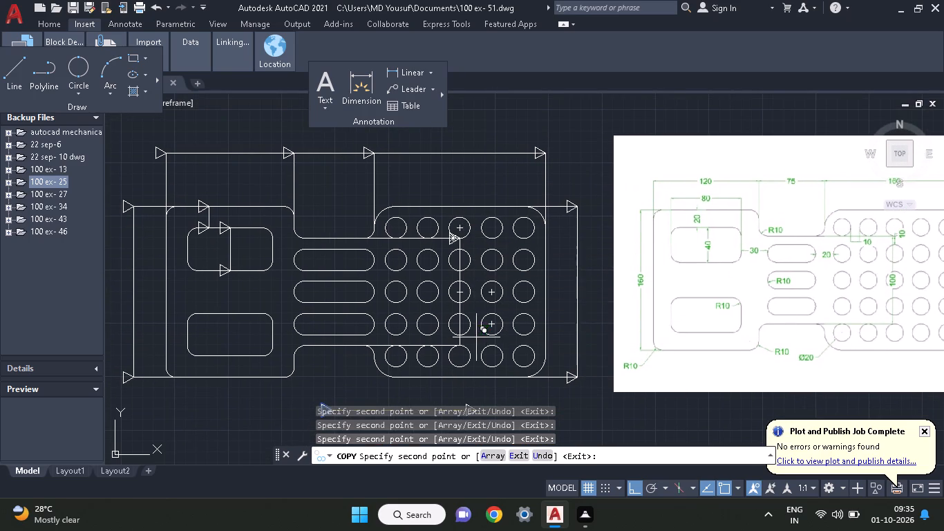
click(466, 345)
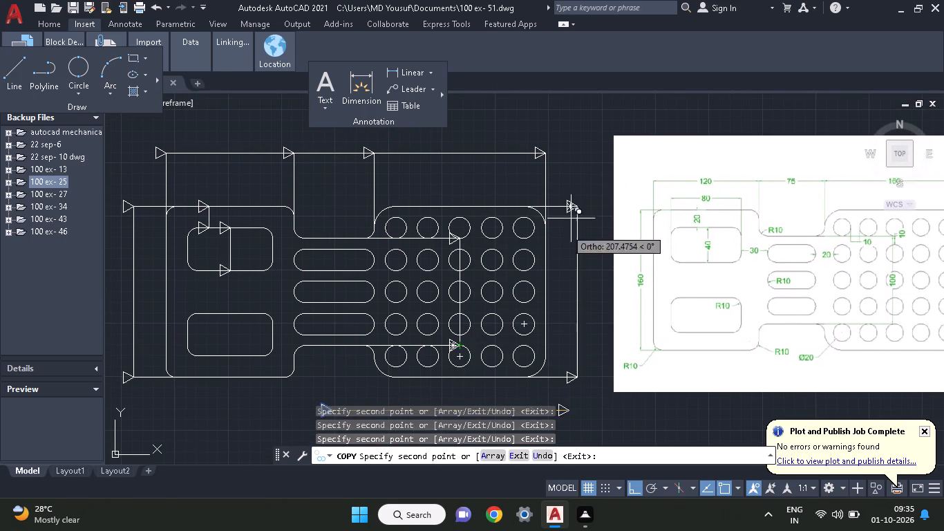
right_click(590, 150)
click(605, 168)
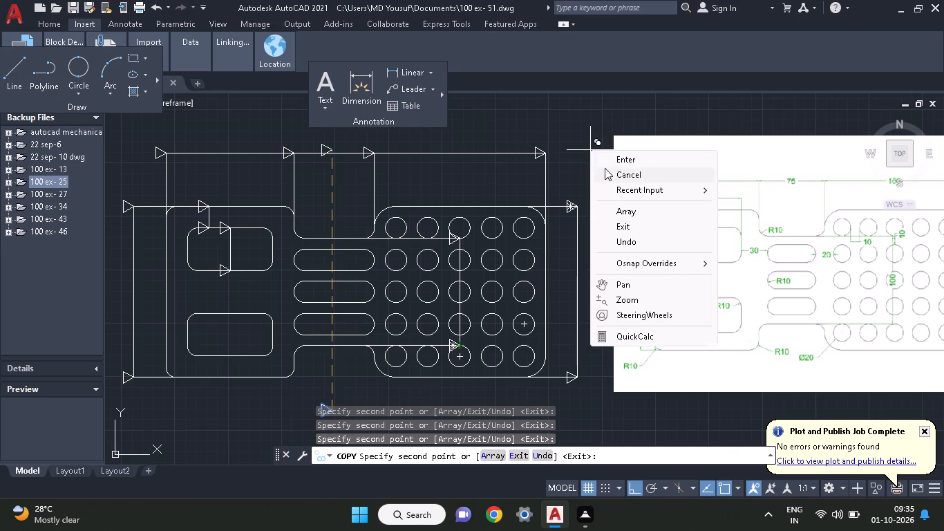
Rotate the arrowhead at the left end of the top guide line 180° about its tip so it points left.
click(153, 158)
right_click(144, 181)
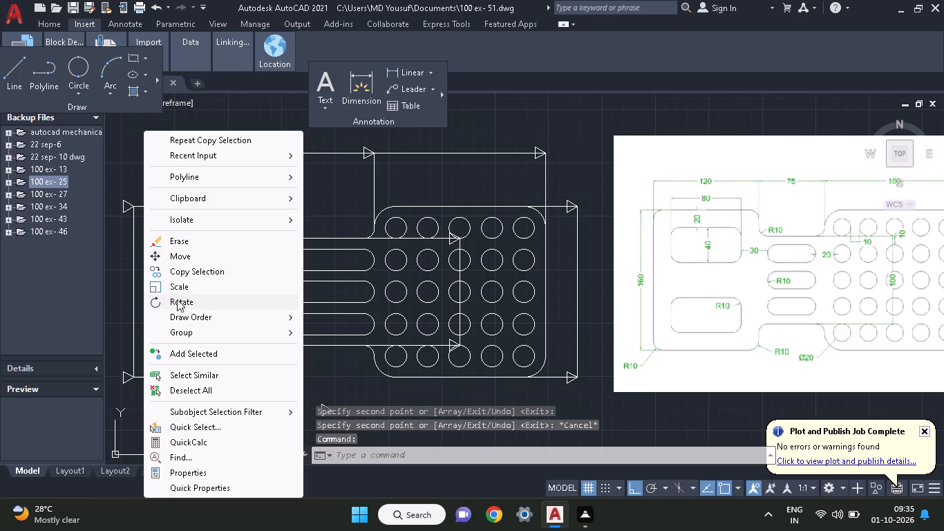
click(177, 307)
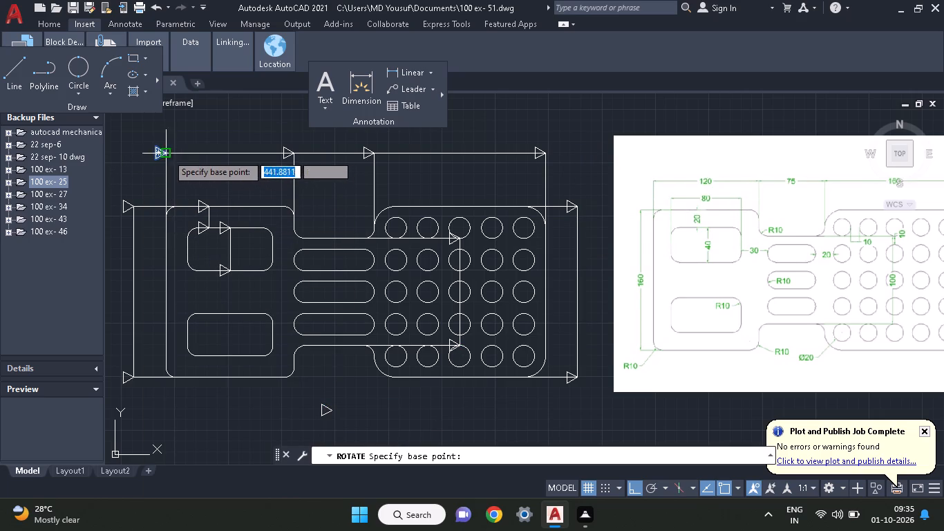
click(167, 154)
click(121, 164)
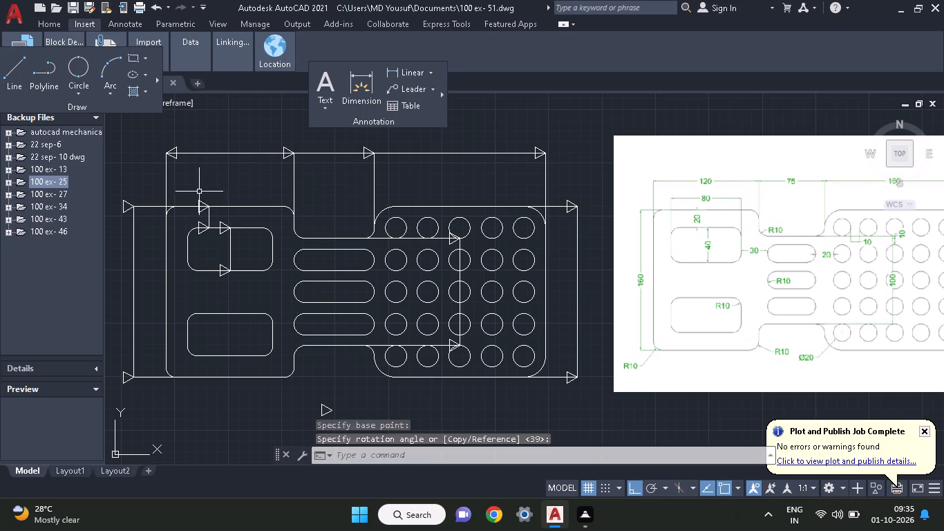
Rotate the arrowhead at the upper end of the left vertical guide line 180° about its tip.
click(126, 208)
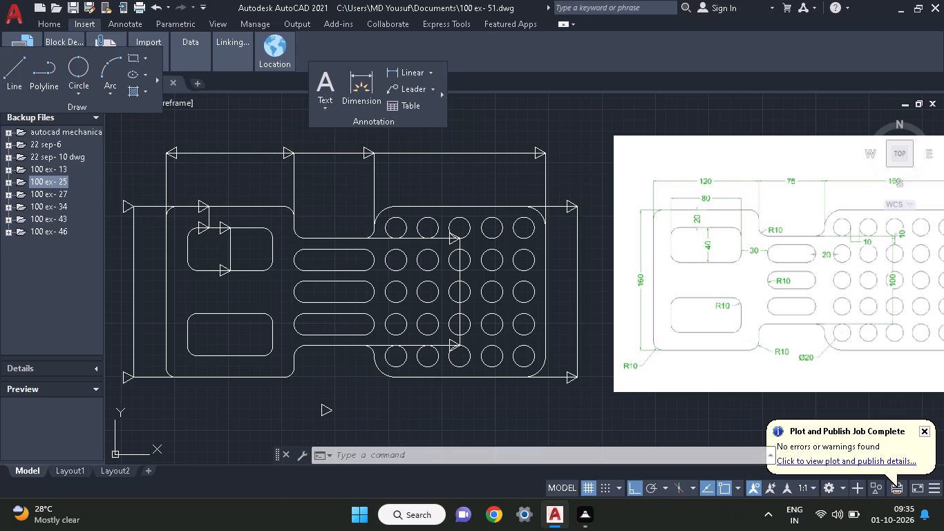
right_click(126, 188)
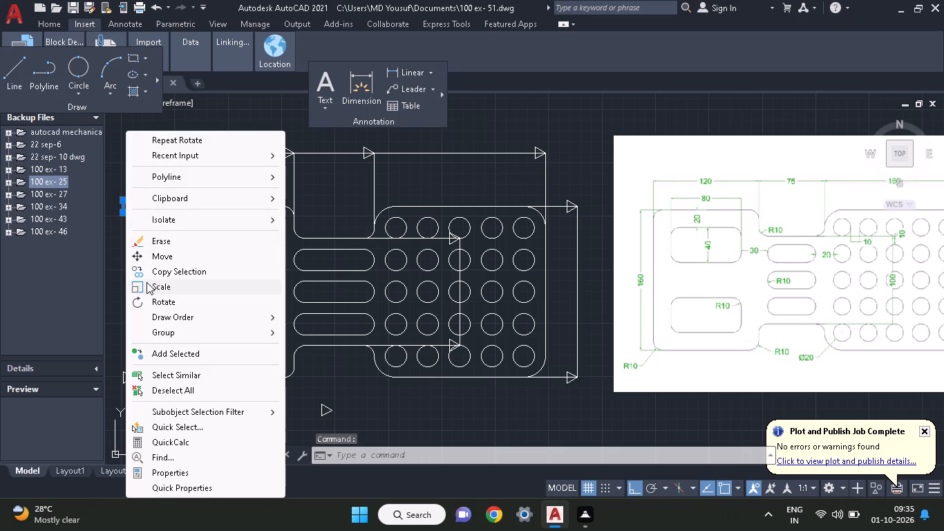
click(150, 305)
click(131, 206)
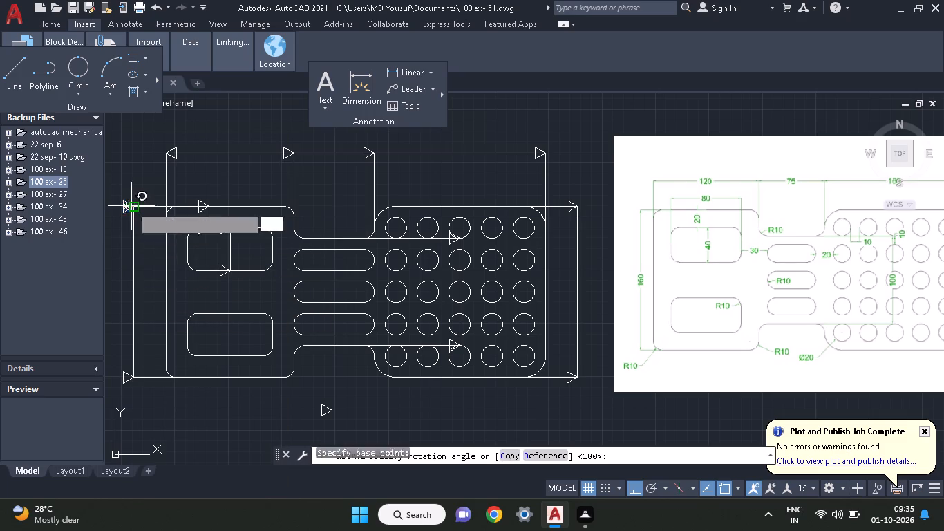
click(115, 218)
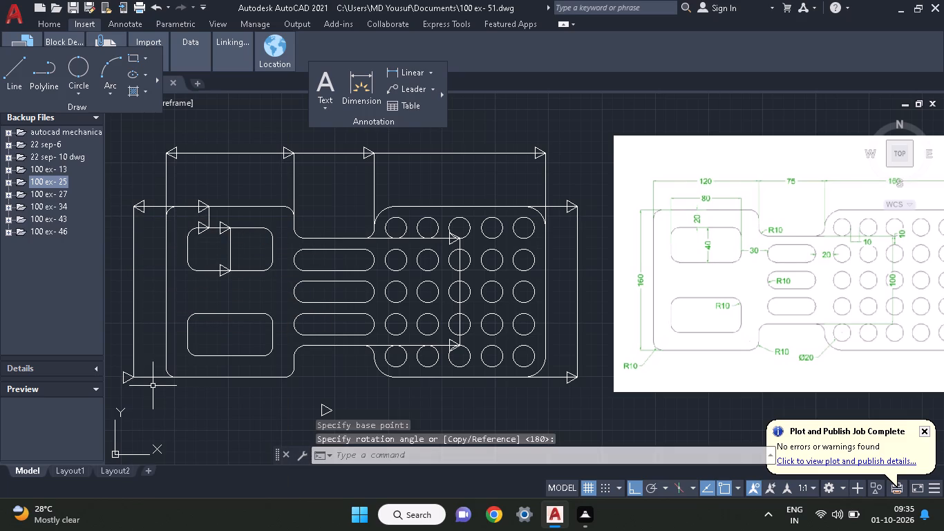
Rotate the arrowhead at the left guide line's lower end about its tip by 180°, plus another 90°, so it points down.
click(123, 384)
right_click(123, 347)
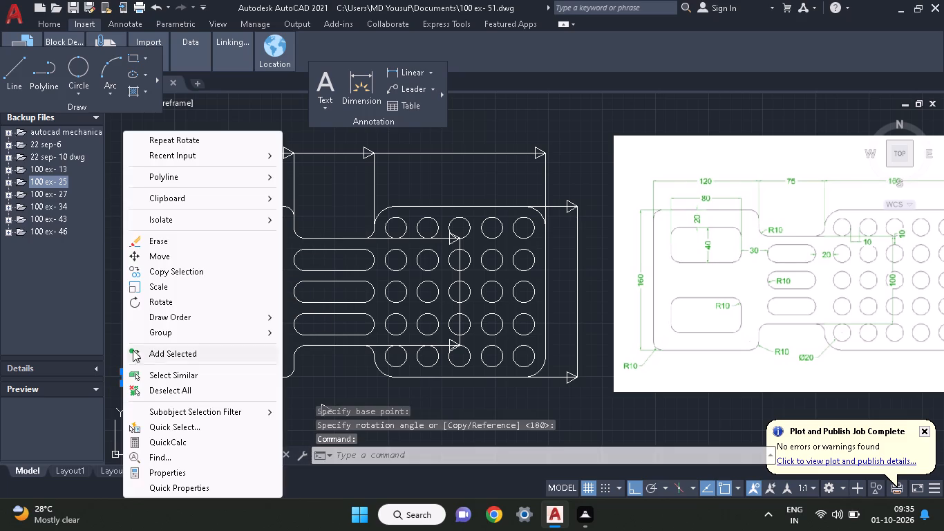
click(166, 300)
click(134, 375)
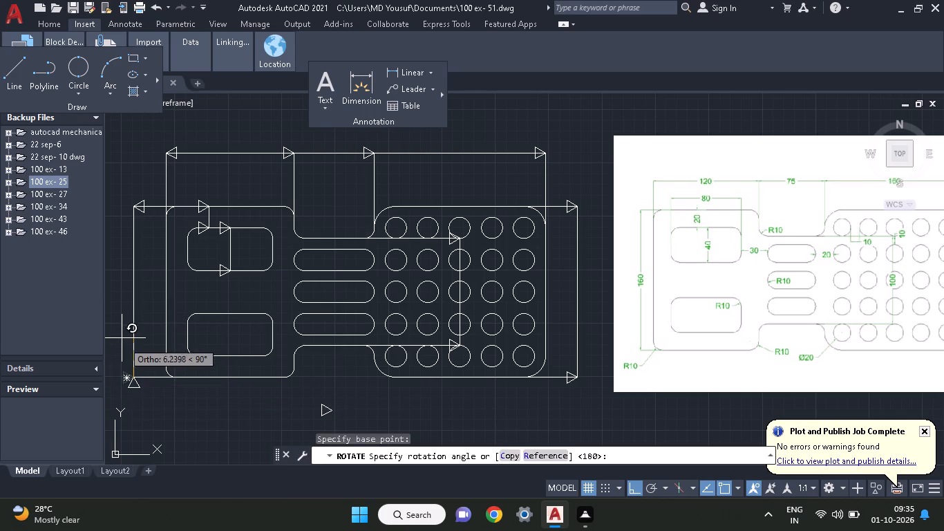
click(107, 378)
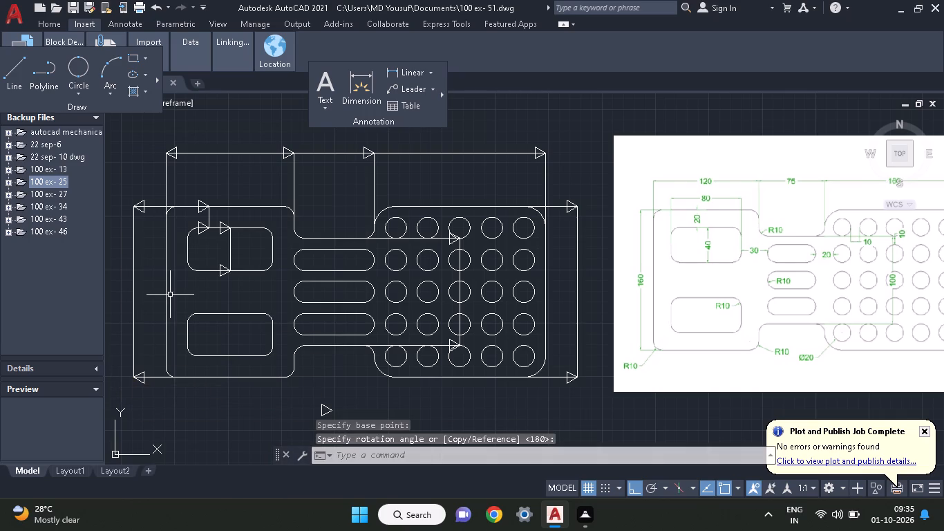
click(138, 382)
right_click(153, 337)
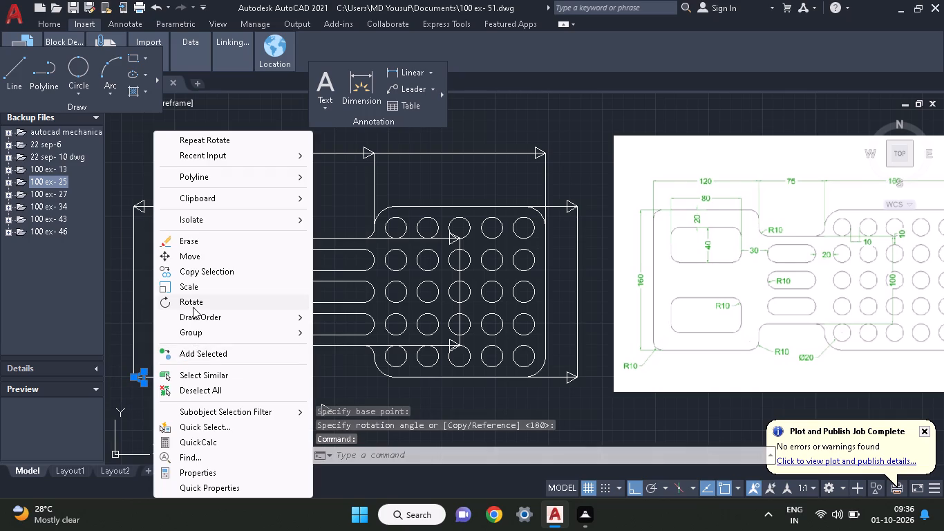
click(193, 307)
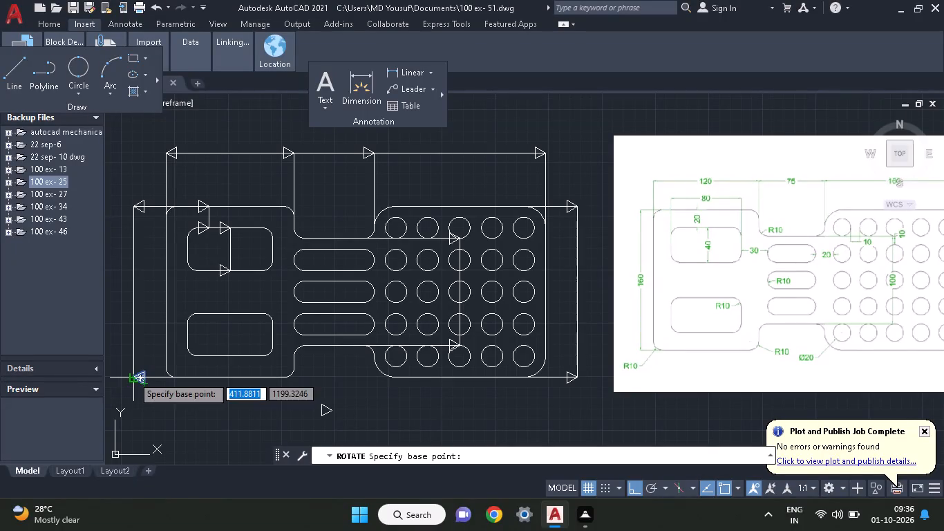
click(133, 376)
click(137, 338)
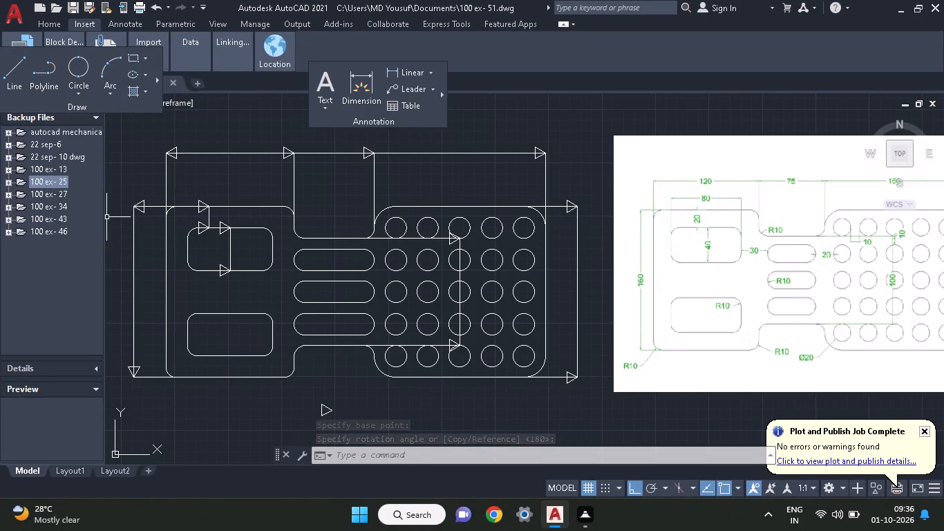
Rotate the arrowhead at the left guide line's upper end 270° about its tip so it points up.
click(144, 202)
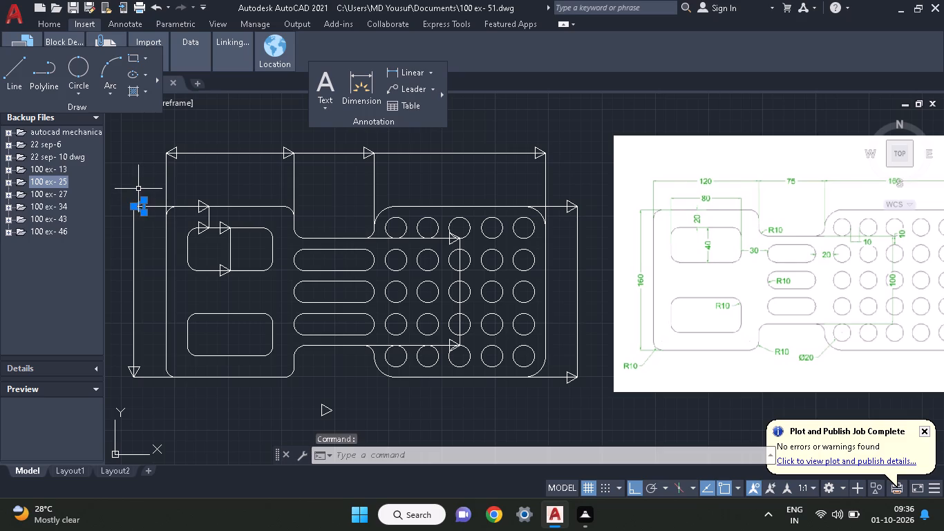
right_click(138, 189)
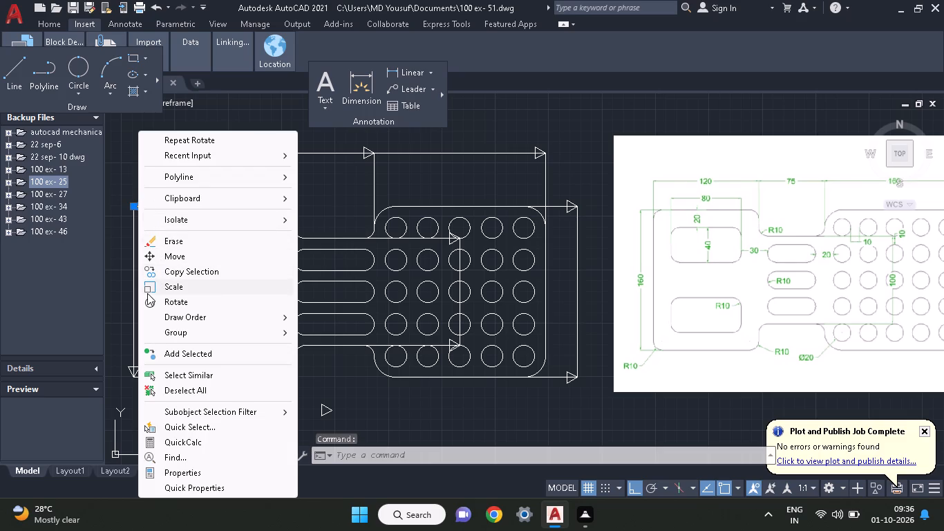
click(144, 298)
click(131, 207)
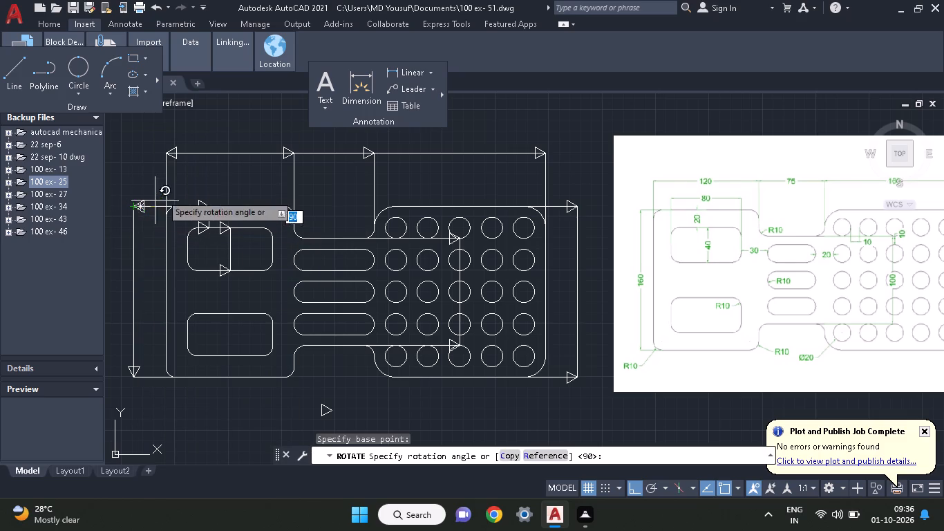
click(123, 241)
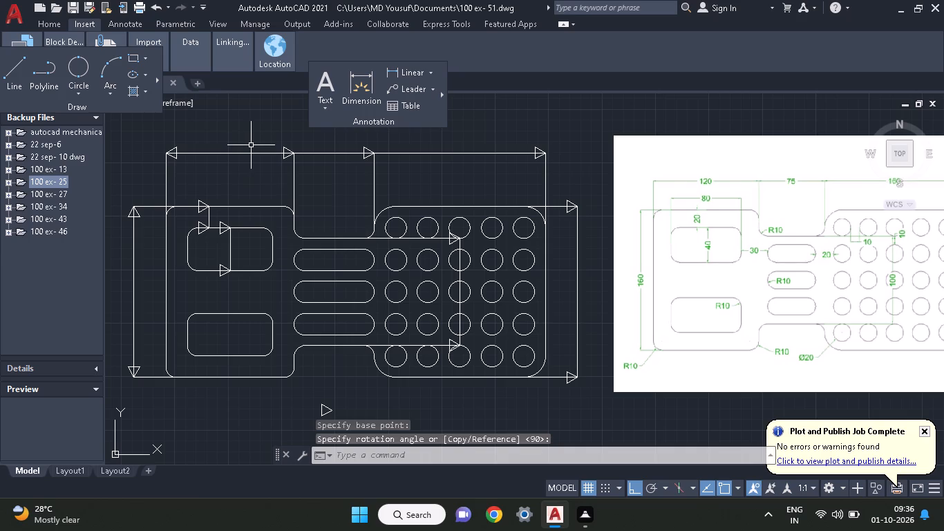
Rotate the arrowhead at the upper end of the short guide line above the rectangular cutout about its tip so it points down.
click(203, 212)
right_click(205, 193)
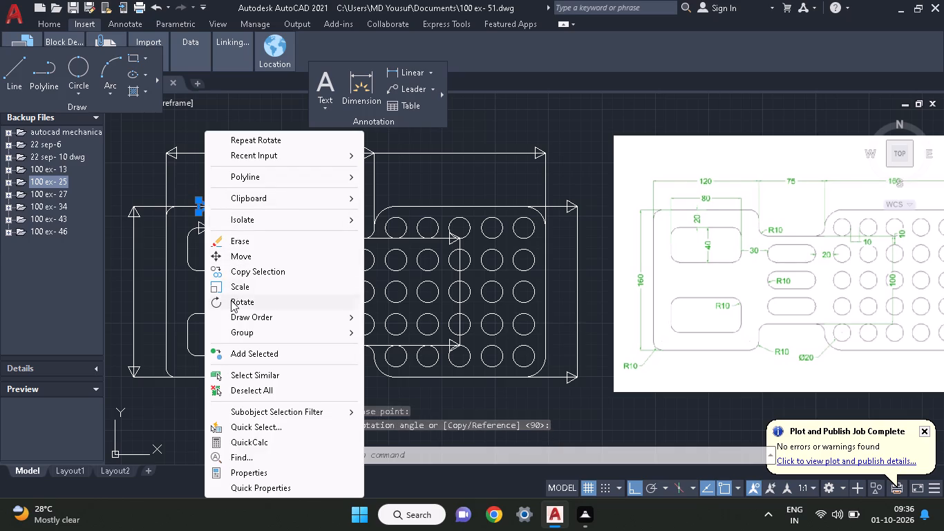
click(231, 301)
drag(207, 211, 206, 219)
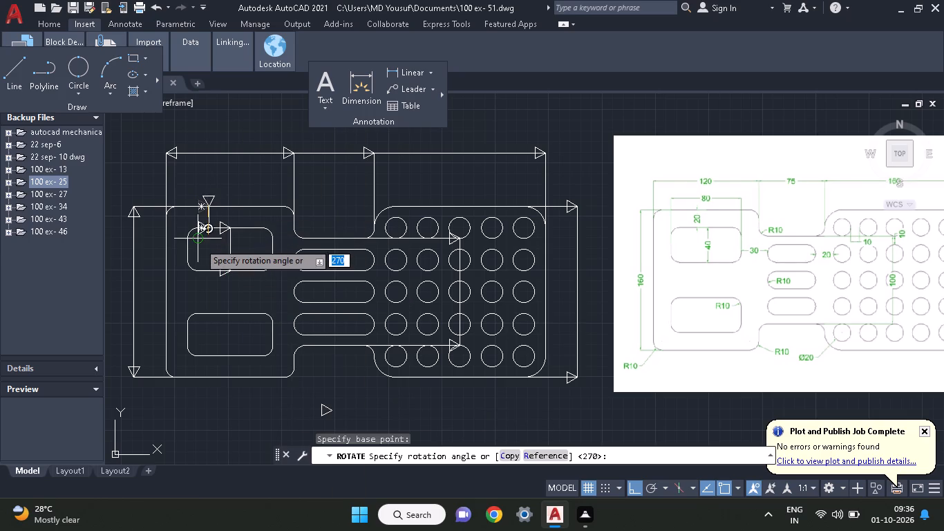
click(199, 243)
Erase the arrowhead at the upper end of the short guide line above the upper rectangular cutout.
click(214, 197)
right_click(223, 194)
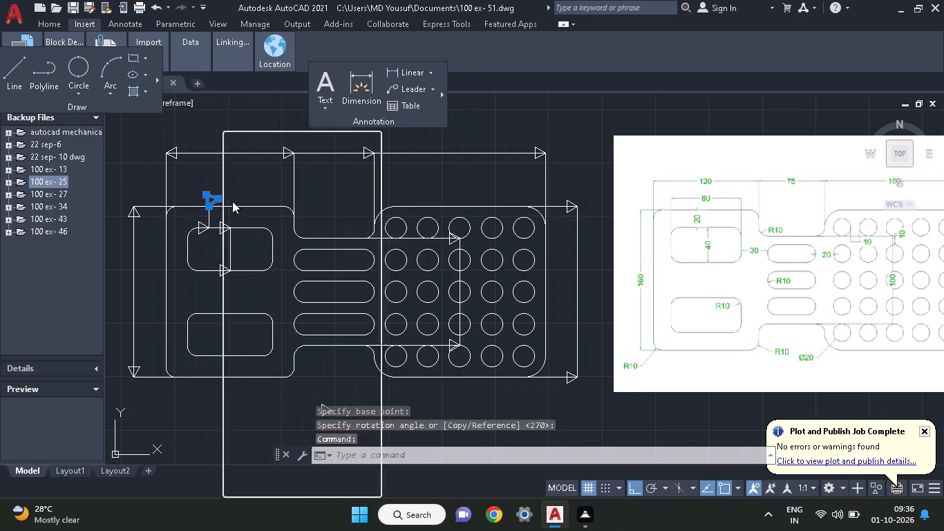
click(251, 244)
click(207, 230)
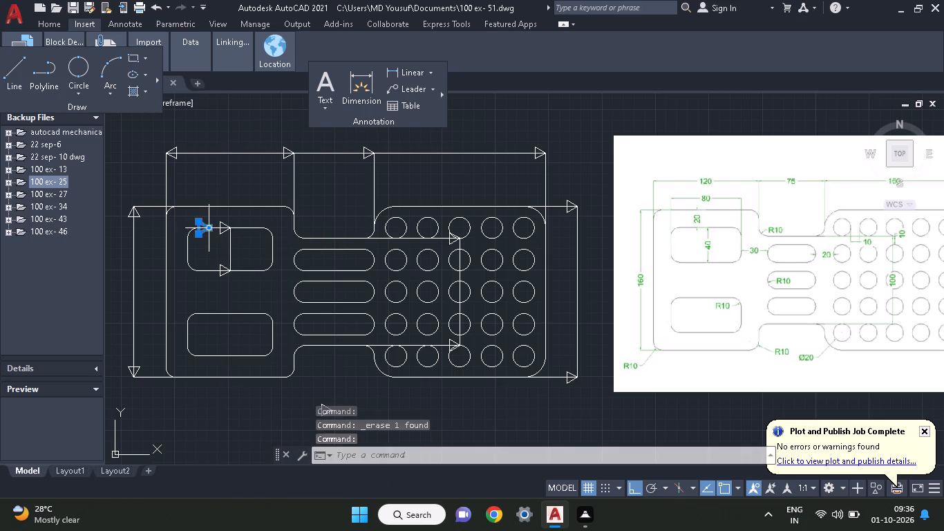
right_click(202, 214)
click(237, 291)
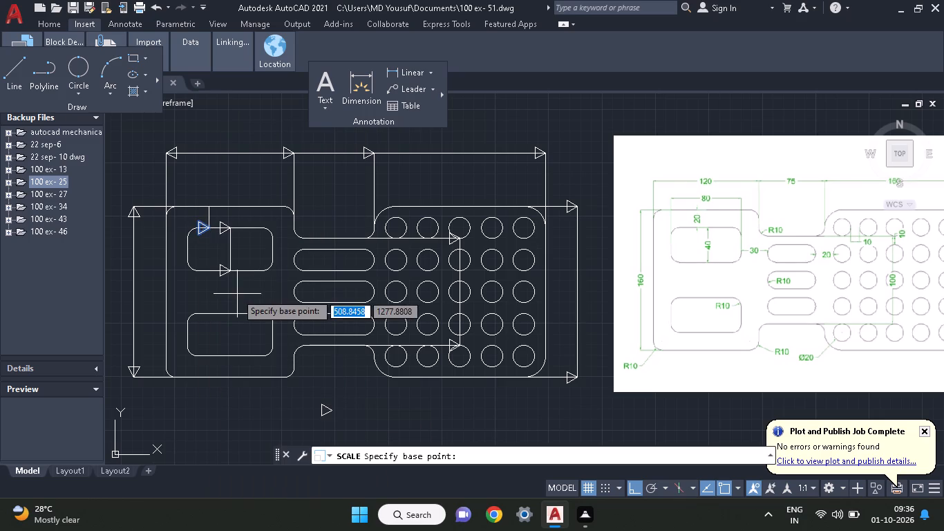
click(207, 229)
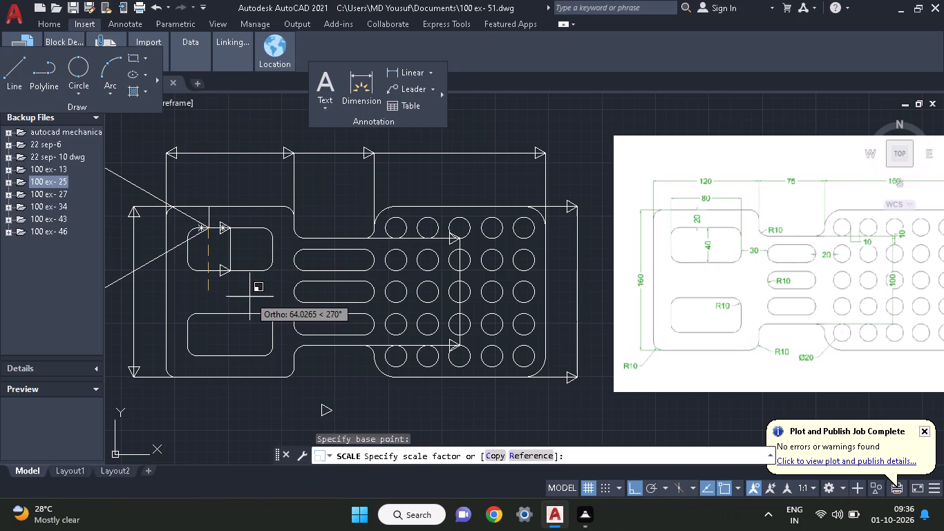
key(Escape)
Rotate the arrowhead at the lower end of the short guide line above the cutout 90° about its tip so it points up.
click(200, 236)
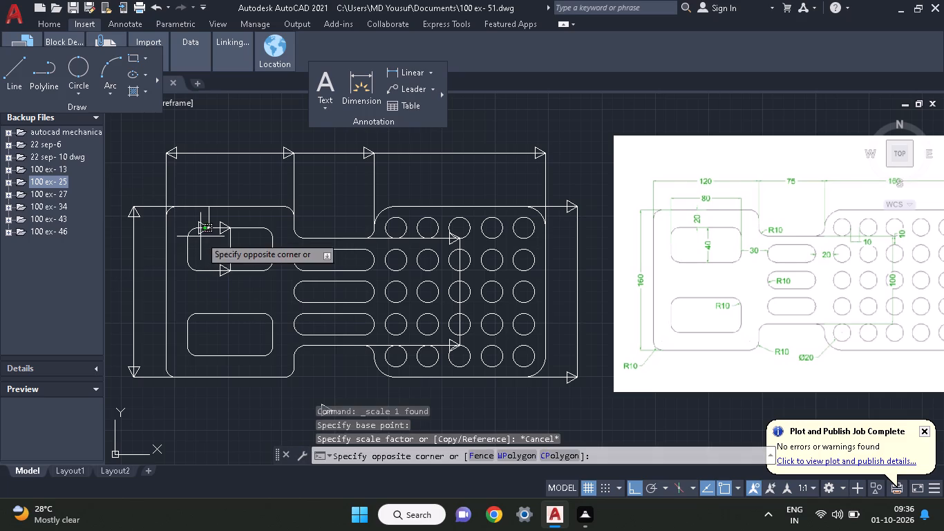
click(200, 230)
right_click(214, 194)
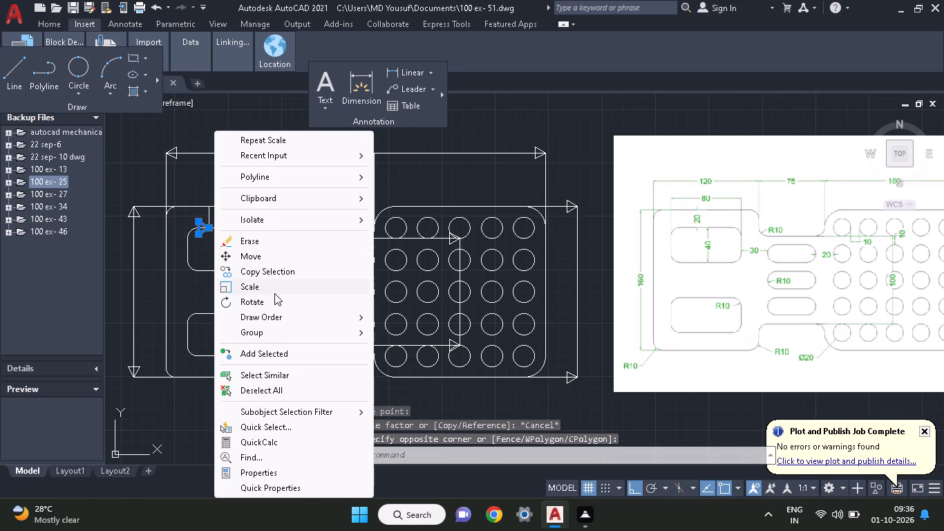
click(271, 301)
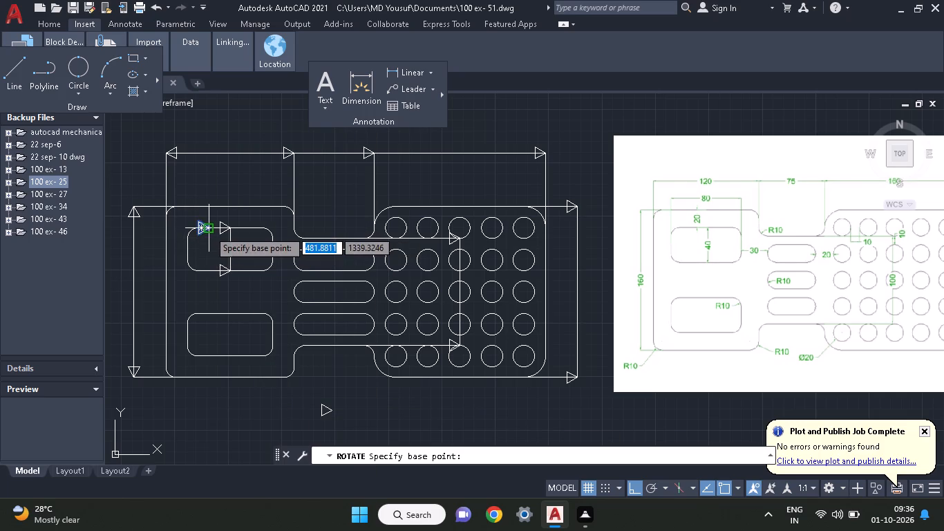
click(209, 230)
click(209, 192)
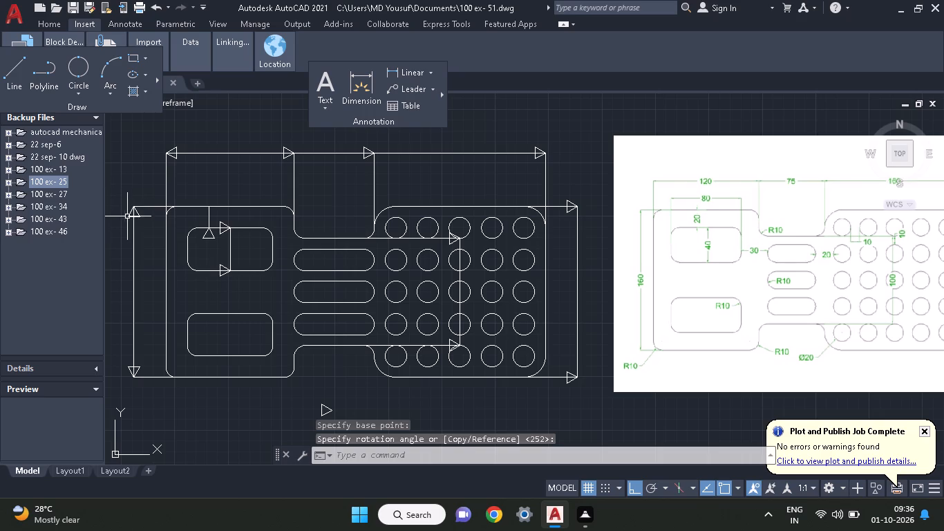
Copy the left guide line's lower arrowhead by its tip to the short guide line's upper end and both ends of the cutout's vertical guide line.
click(129, 368)
right_click(129, 344)
click(157, 274)
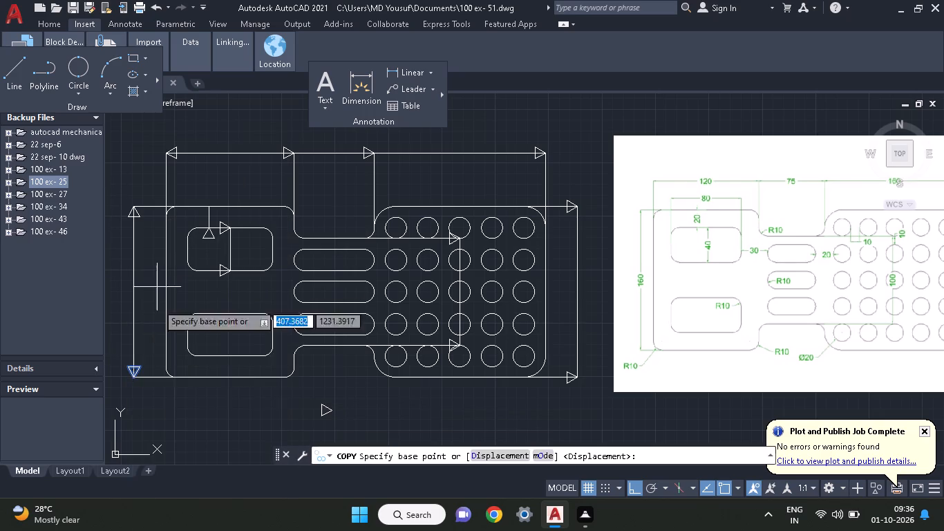
click(133, 382)
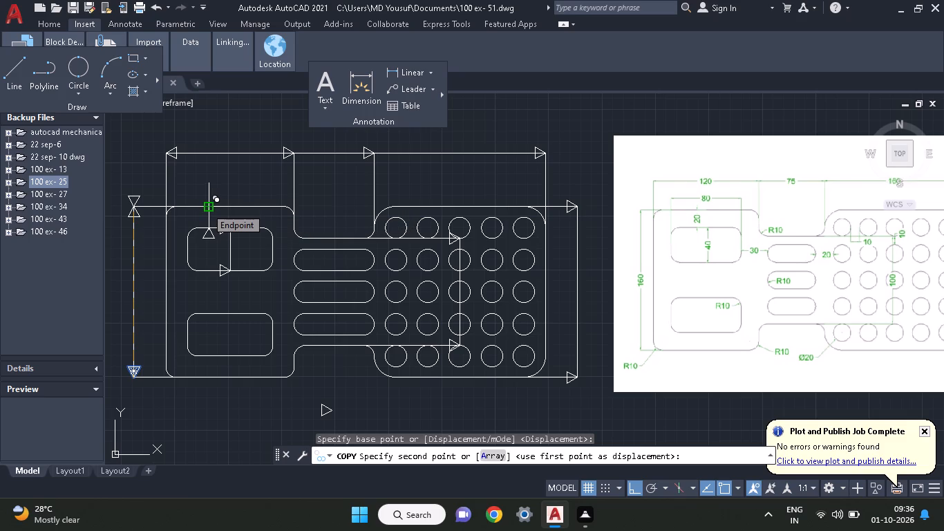
key(F8)
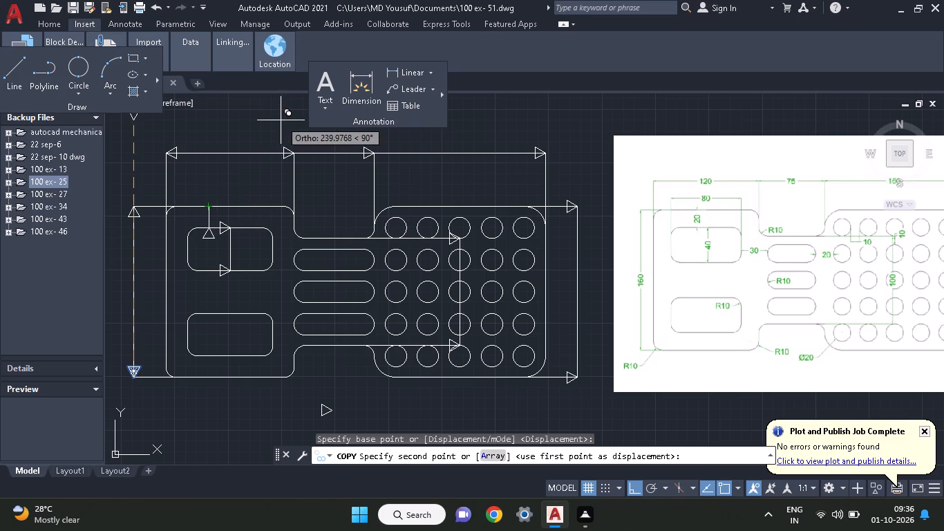
click(210, 203)
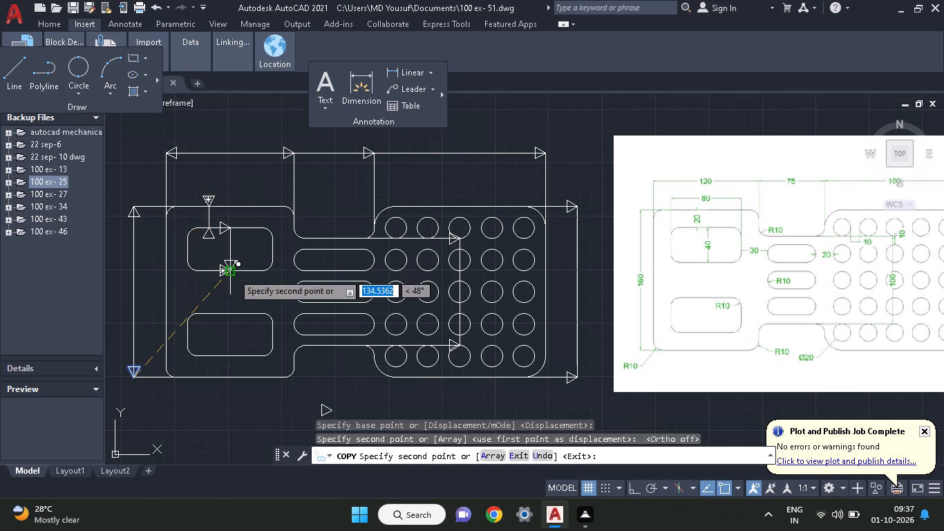
click(233, 273)
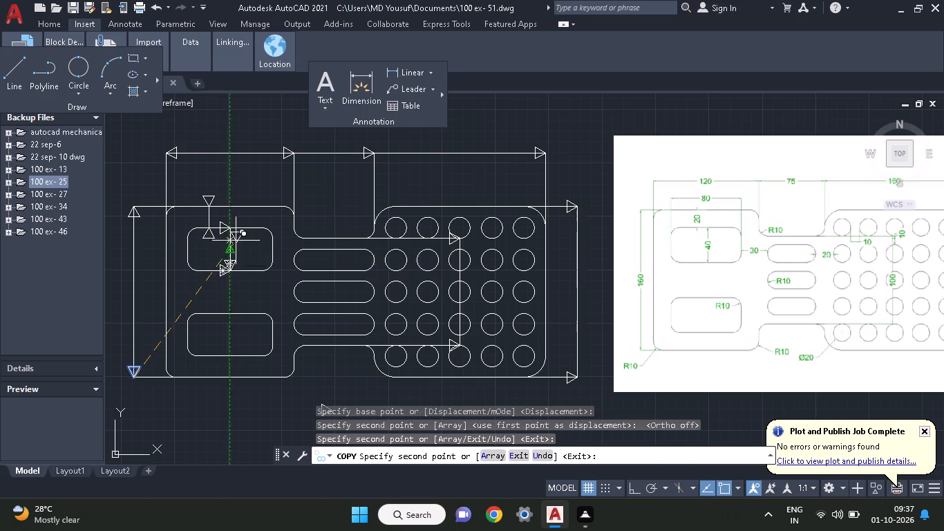
click(229, 232)
right_click(240, 193)
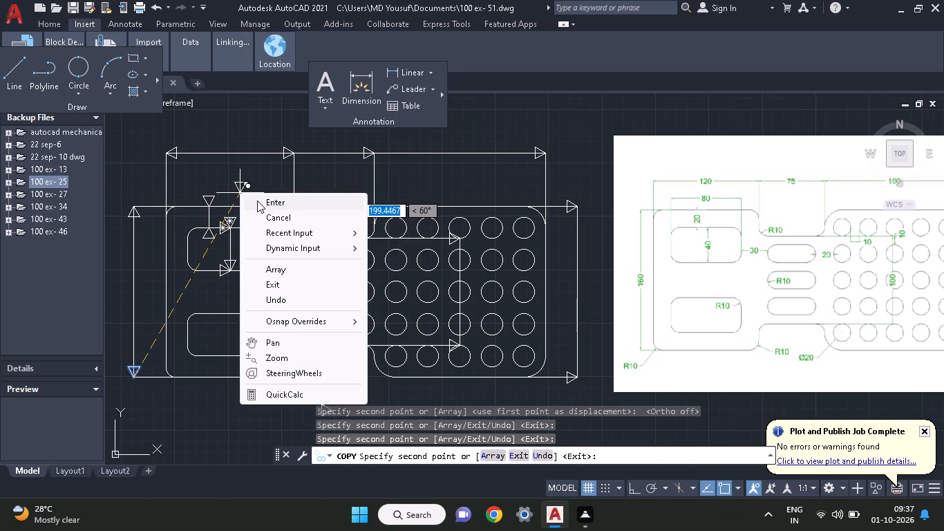
click(257, 201)
Erase the old sideways-pointing arrowheads at both ends of the vertical guide line inside the upper rectangular cutout.
click(219, 227)
right_click(236, 183)
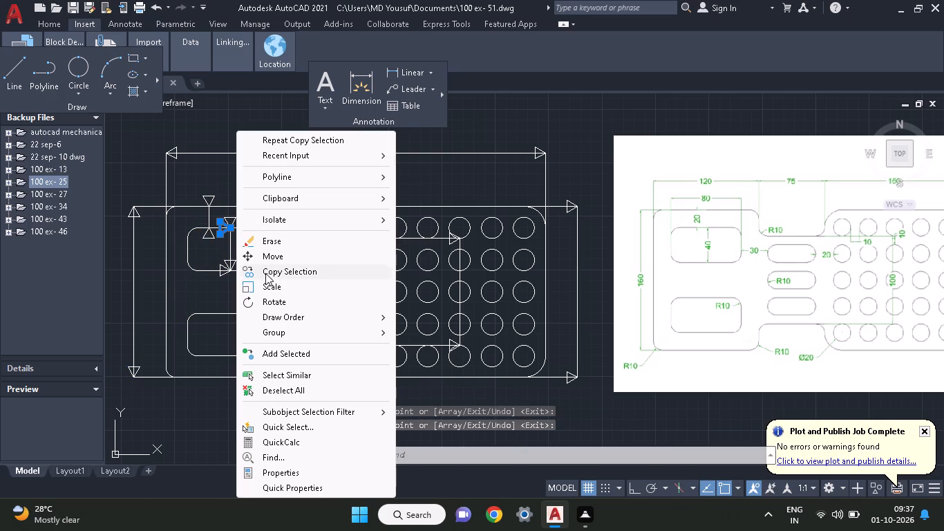
click(262, 241)
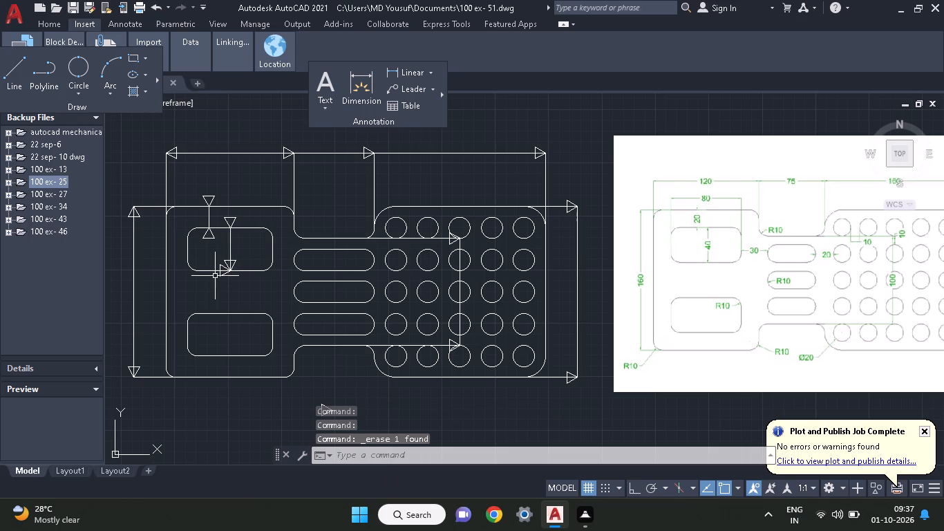
click(220, 267)
right_click(217, 261)
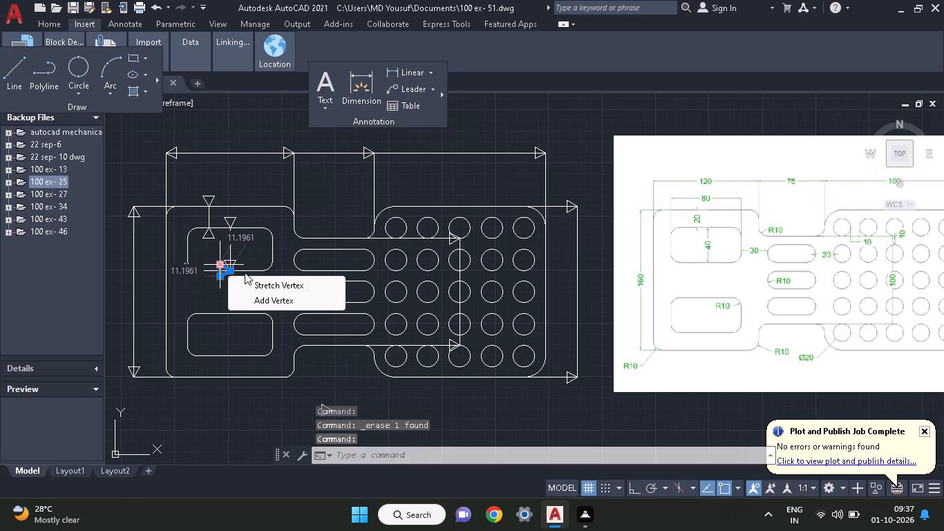
right_click(216, 293)
click(252, 244)
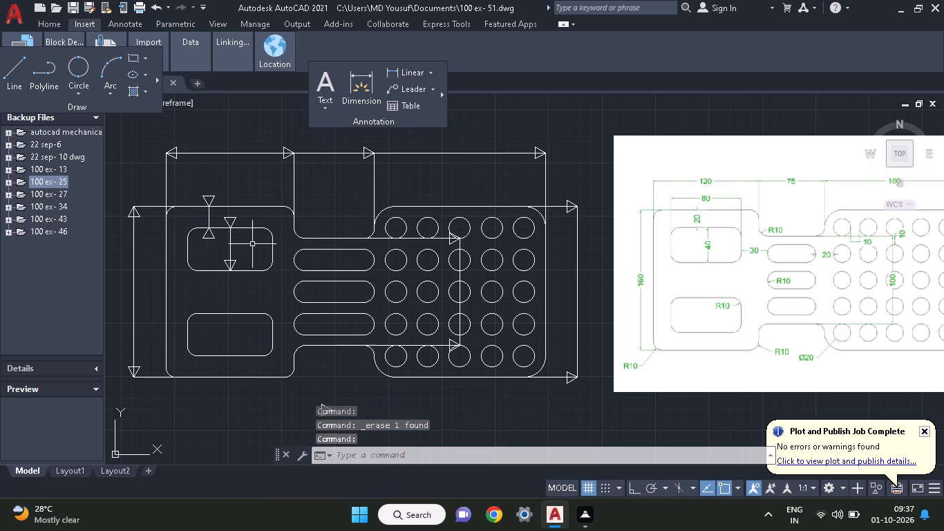
Rotate the arrowhead at the upper end of the cutout's vertical guide line about 185° around its tip so it points up.
click(230, 223)
right_click(230, 202)
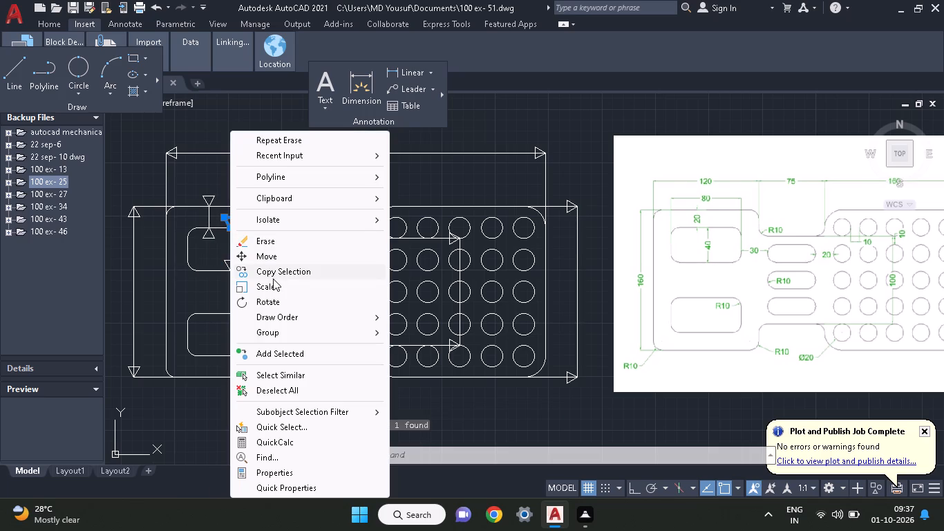
click(269, 302)
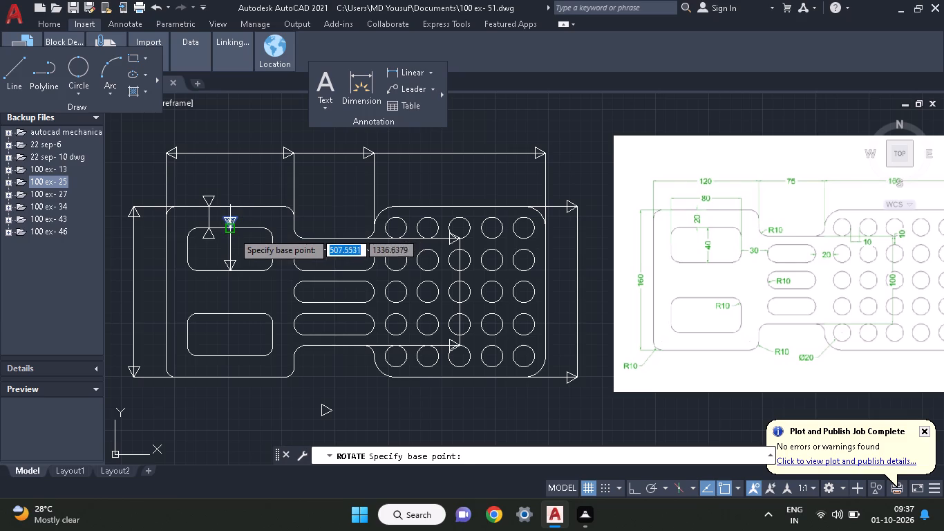
click(233, 232)
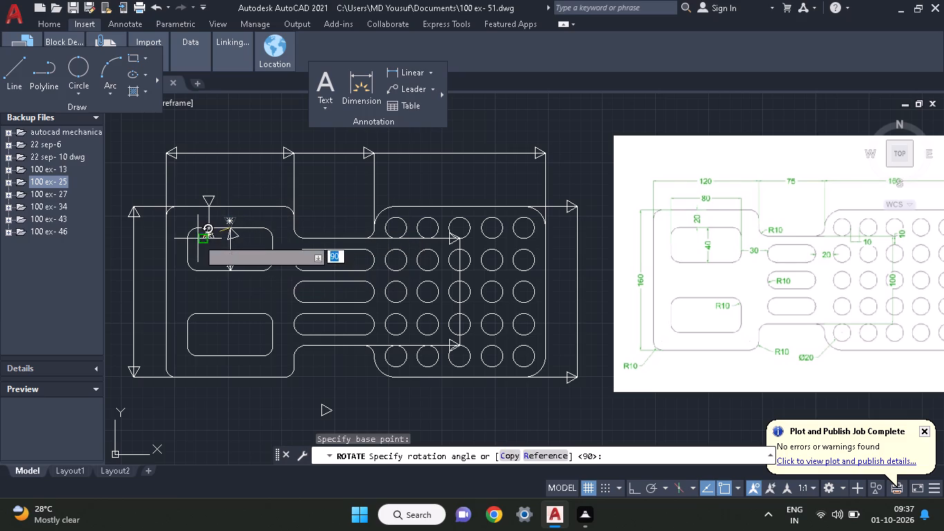
click(183, 230)
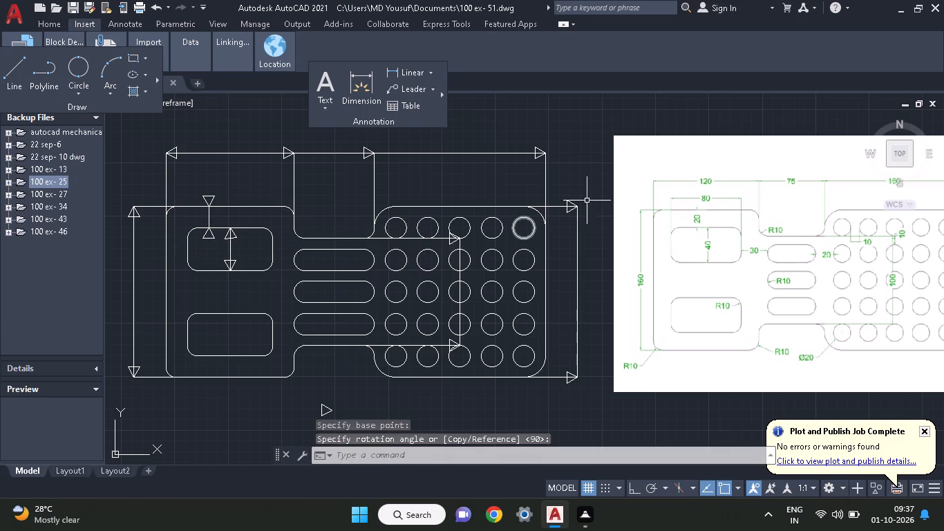
With Ortho on, rotate the arrowhead at the upper end of the plate's right vertical guide line 90° about its tip so it points up.
click(566, 207)
right_click(568, 192)
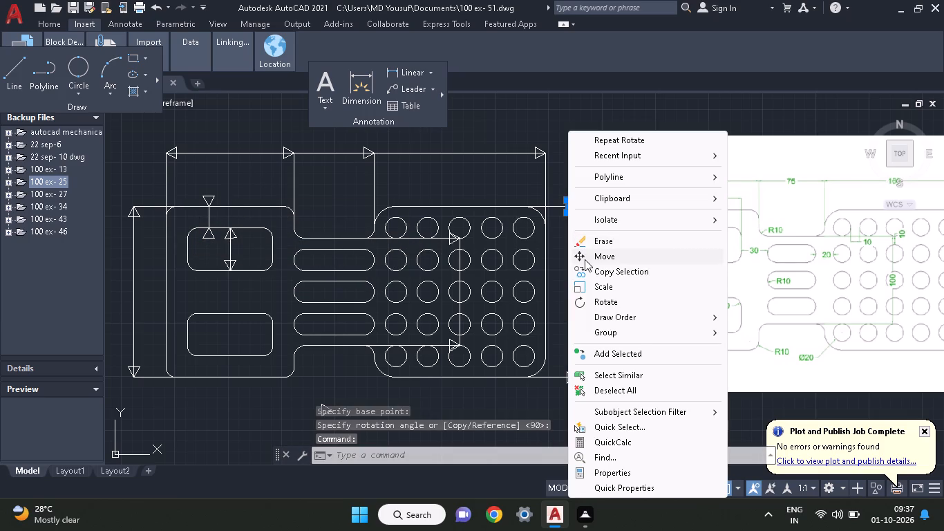
click(585, 301)
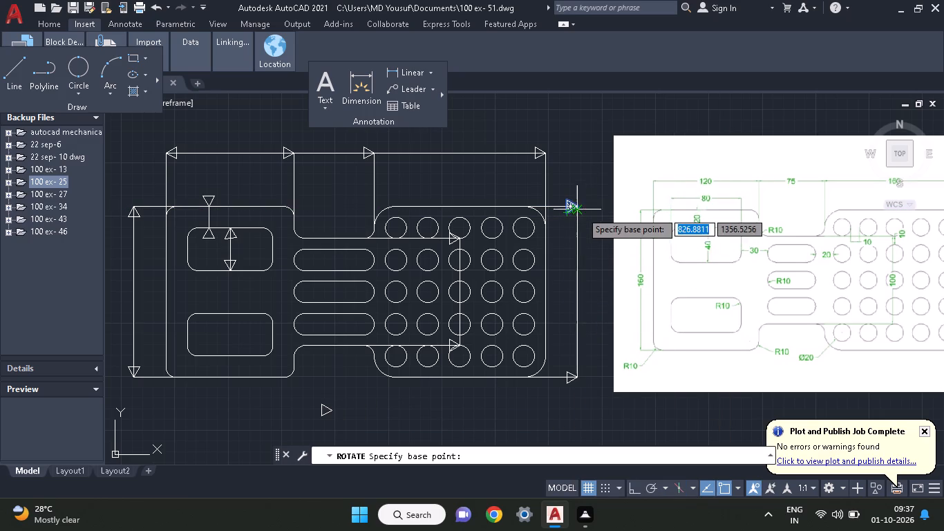
click(581, 207)
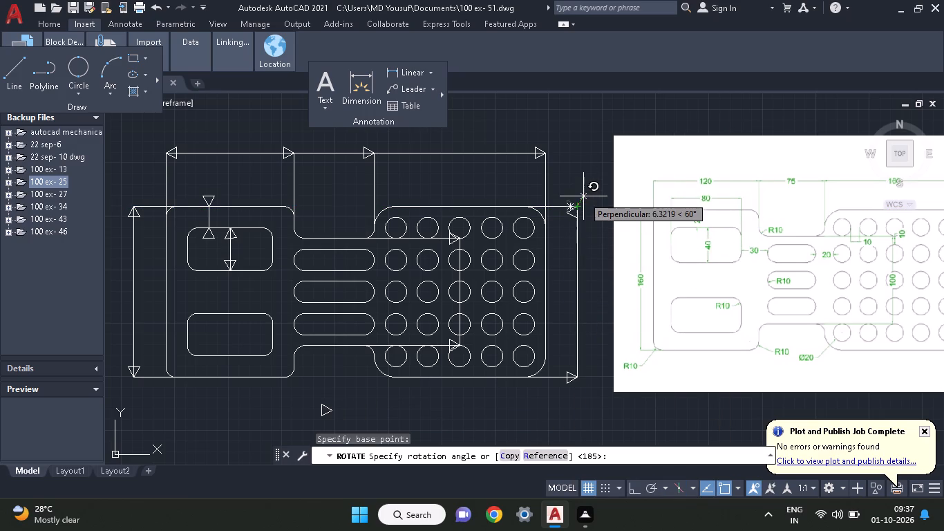
key(F8)
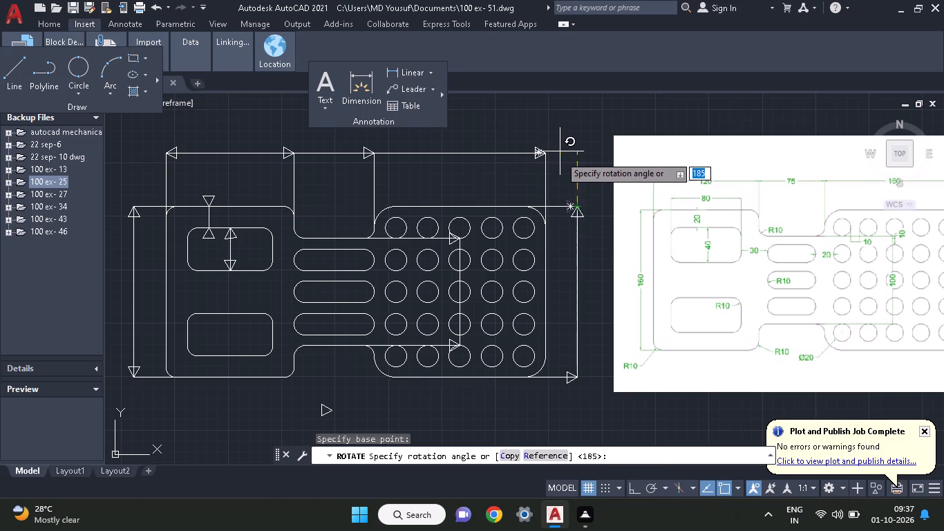
click(574, 181)
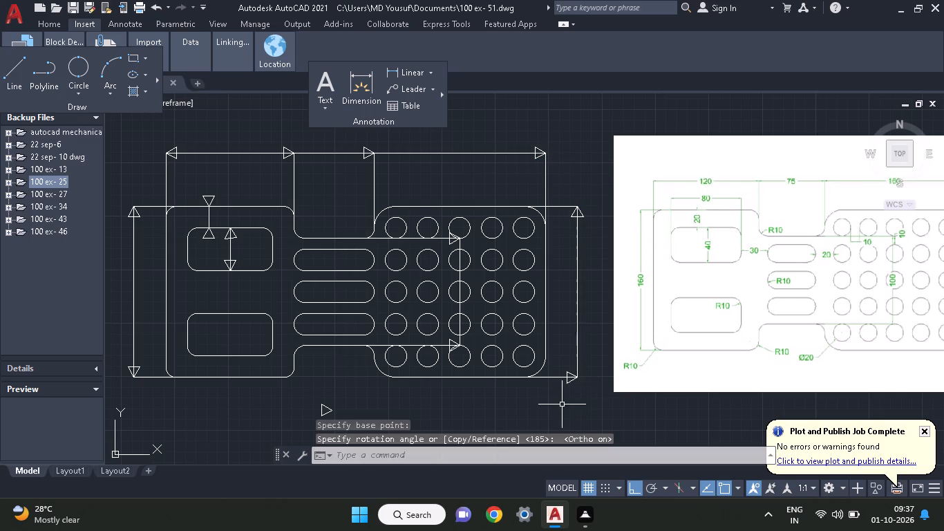
Rotate the arrowhead at the right vertical guide line's lower end 270° about its tip so it points down.
click(574, 379)
right_click(559, 353)
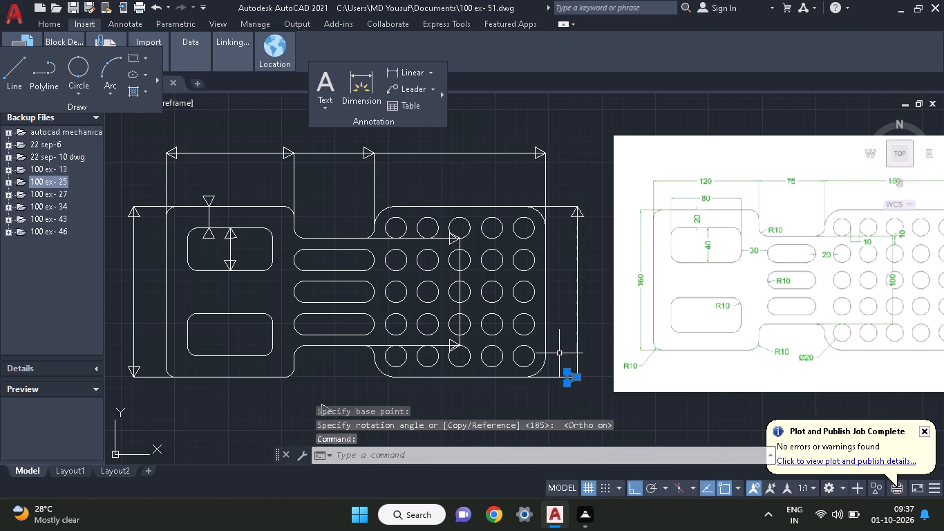
click(594, 297)
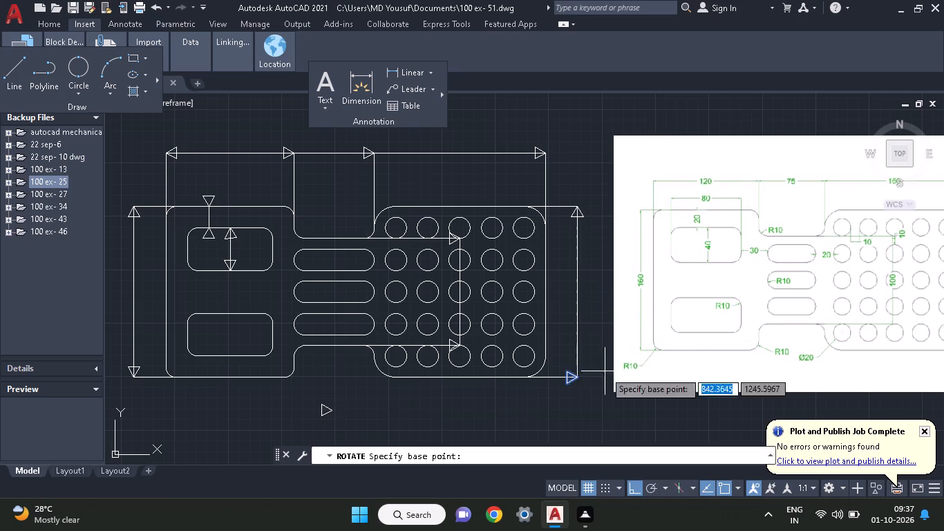
click(581, 379)
click(573, 422)
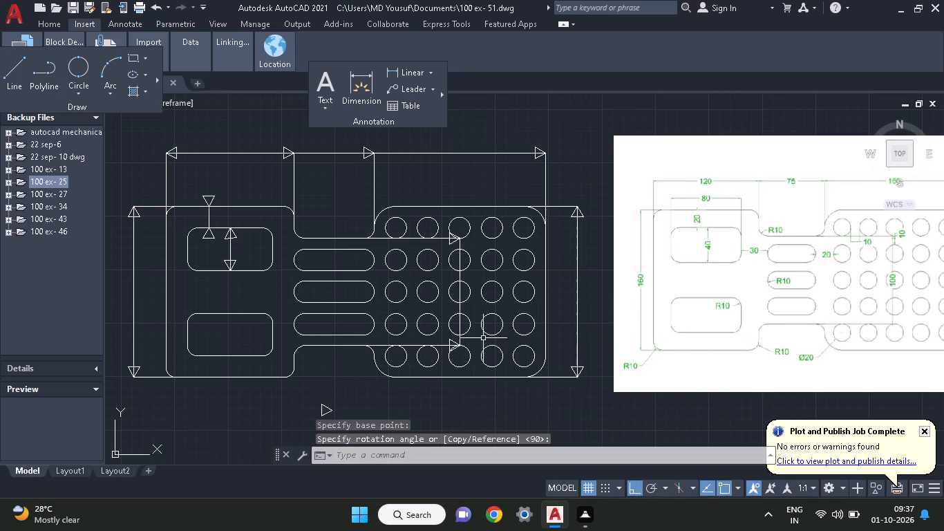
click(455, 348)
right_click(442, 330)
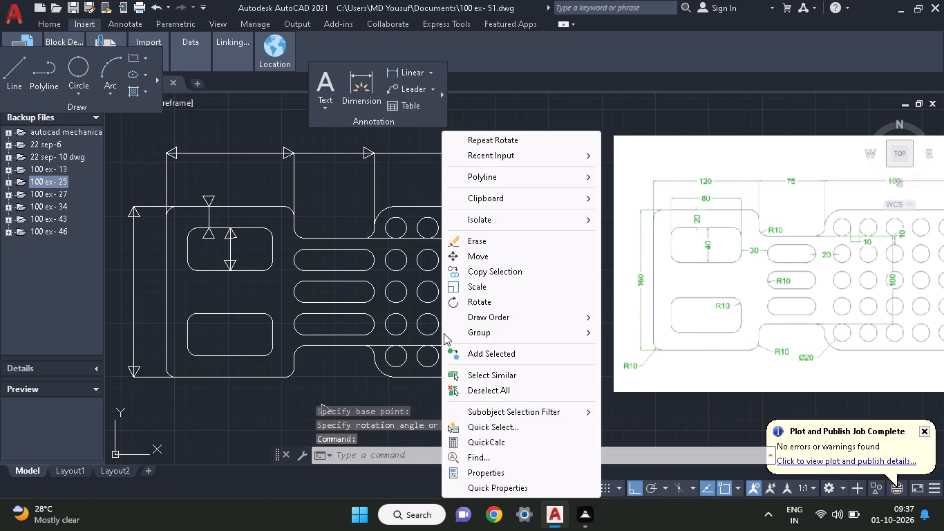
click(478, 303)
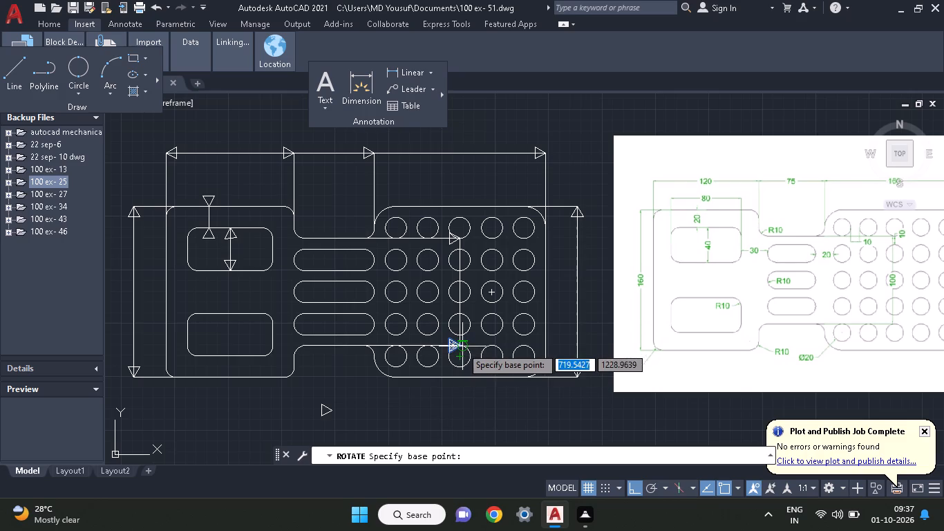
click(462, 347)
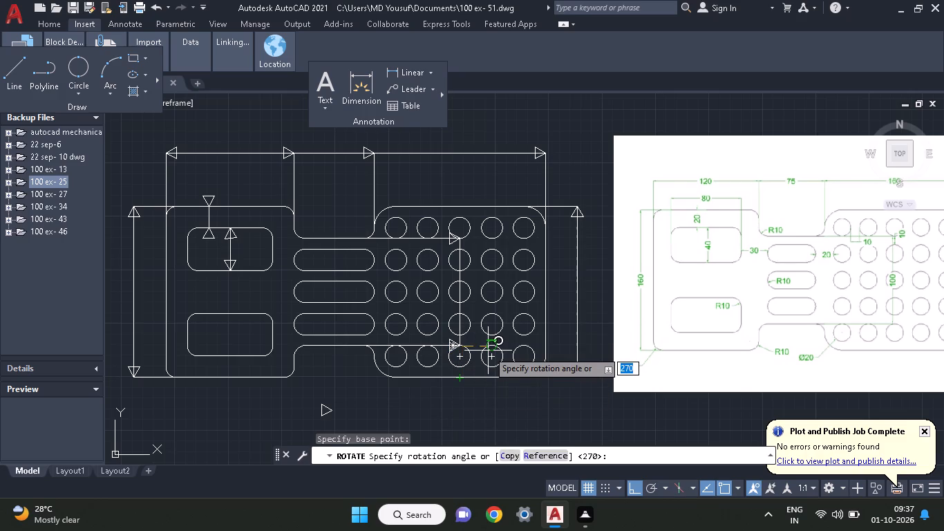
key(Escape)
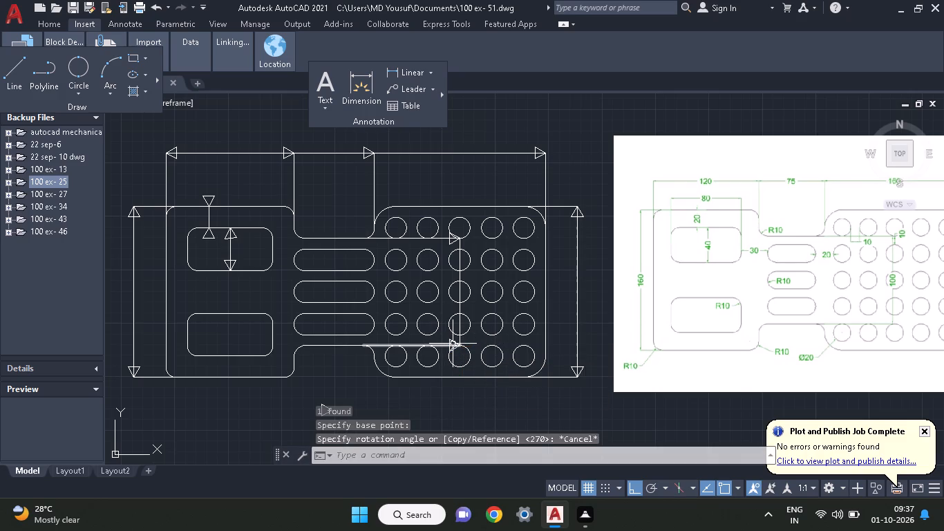
Rotate the arrowhead at the lower end of the vertical guide line through the circle grid 270° about its tip so it points down.
click(453, 344)
right_click(453, 344)
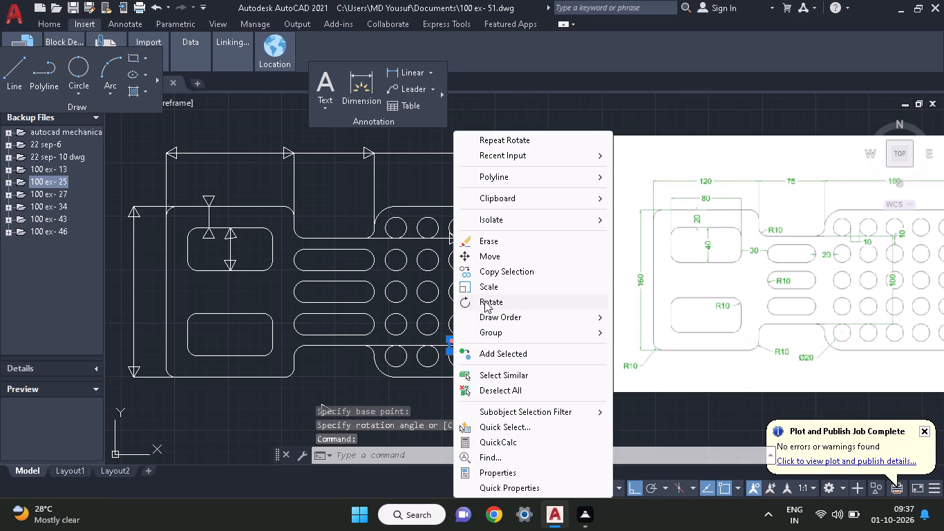
click(484, 299)
click(459, 347)
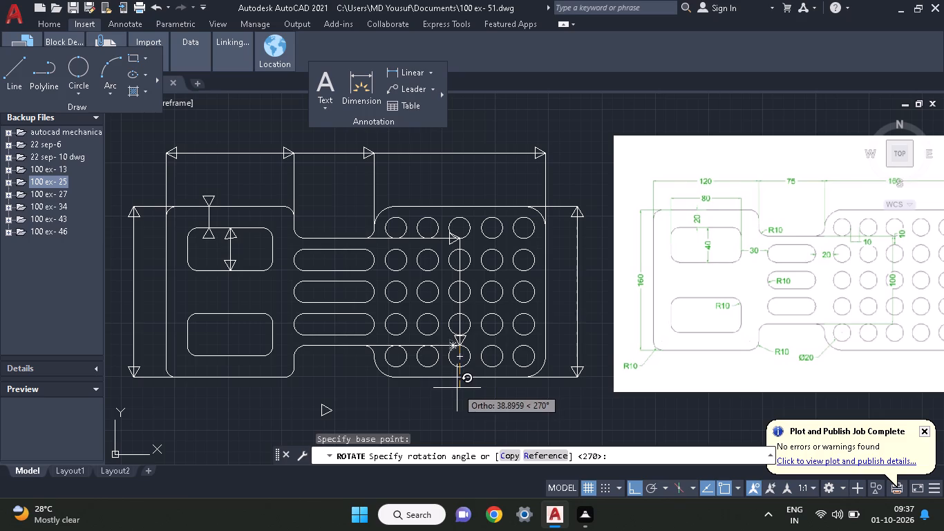
click(457, 388)
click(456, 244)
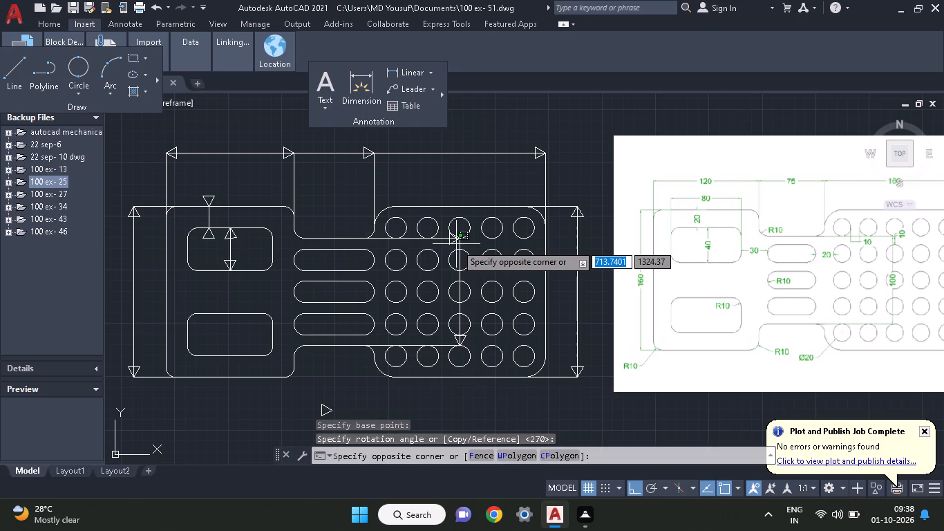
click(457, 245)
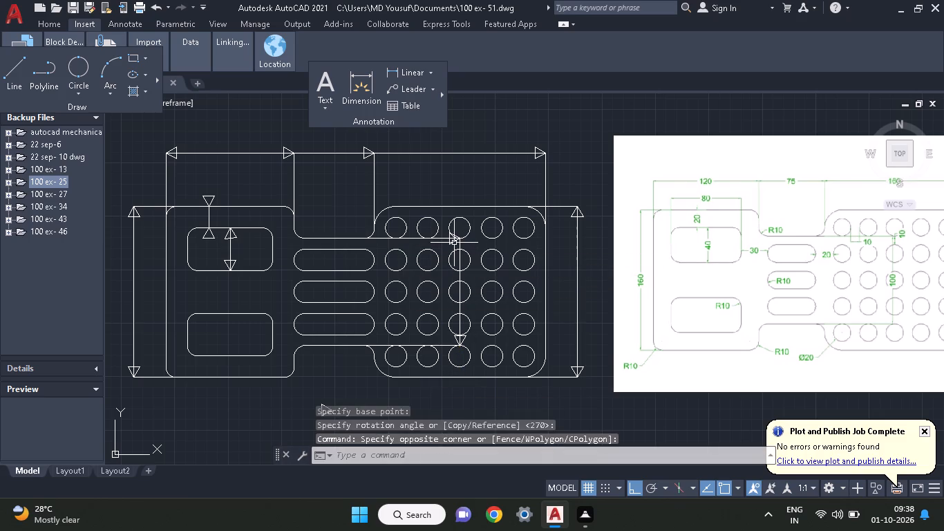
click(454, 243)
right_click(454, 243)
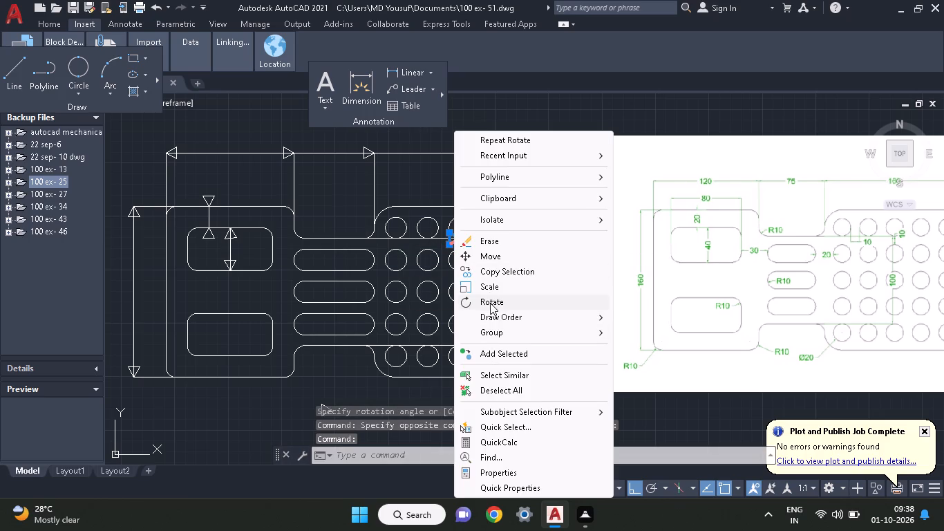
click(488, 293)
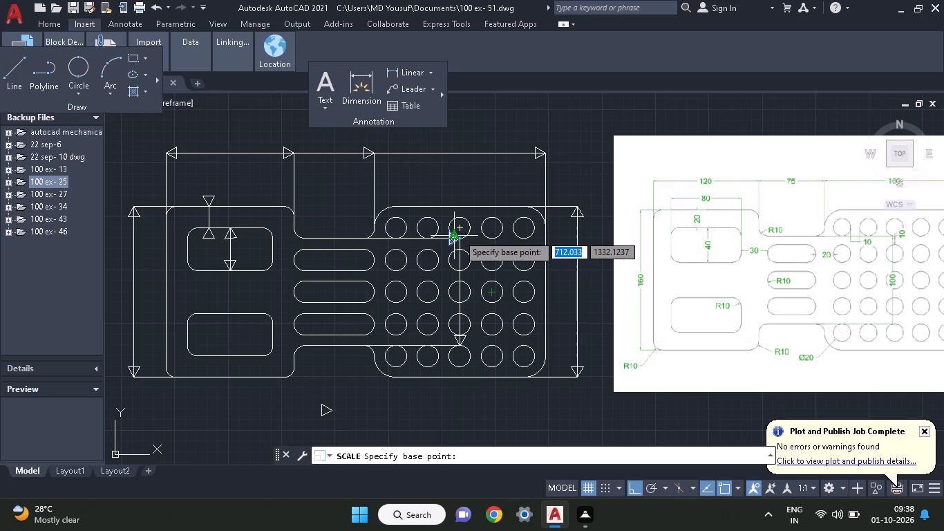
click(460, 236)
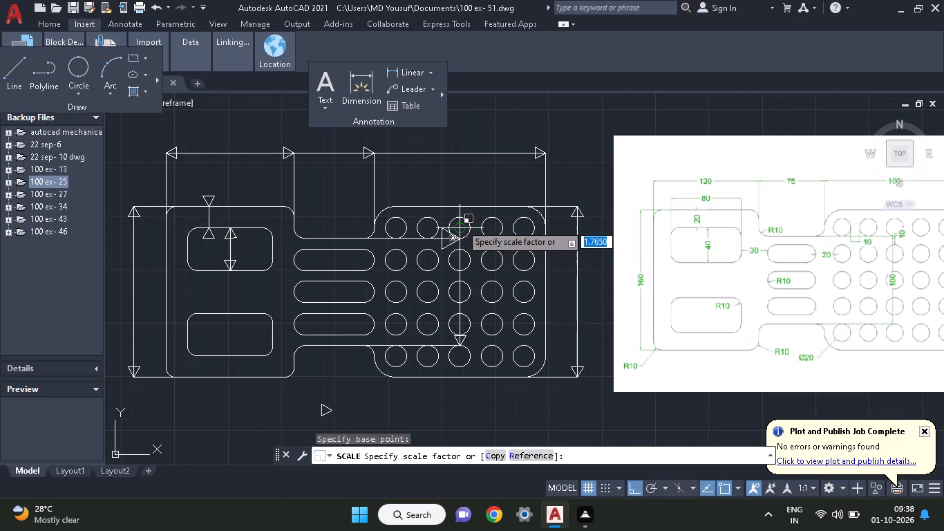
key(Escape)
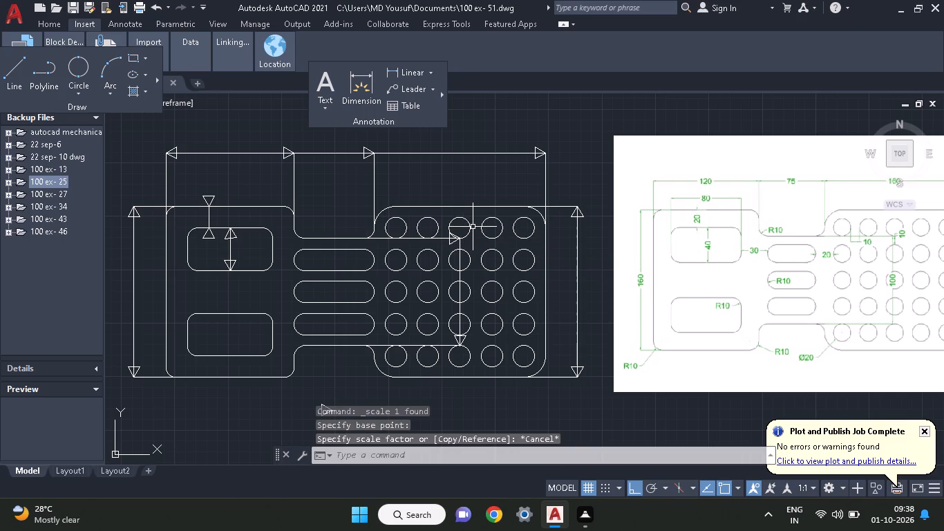
Rotate the arrowhead at the upper end of the circle grid's vertical guide line 90° about its tip so it points up.
click(457, 241)
right_click(457, 241)
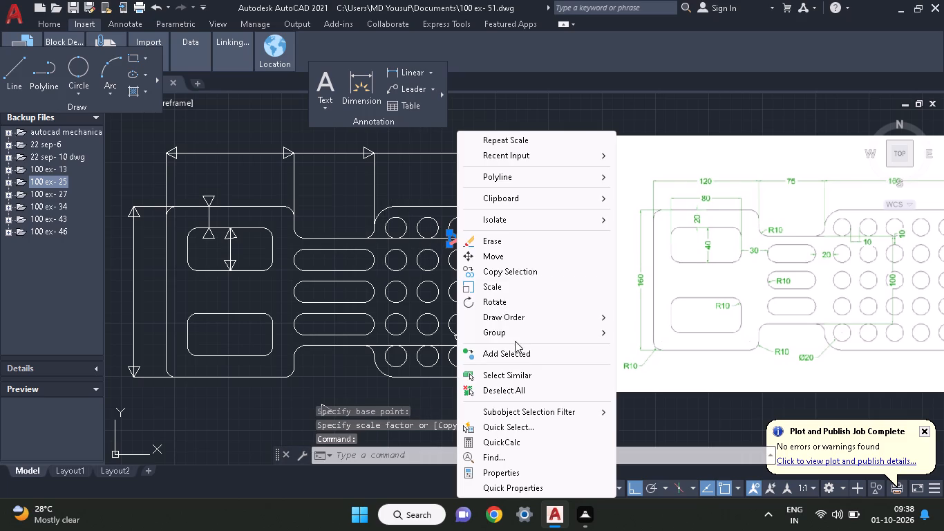
click(516, 308)
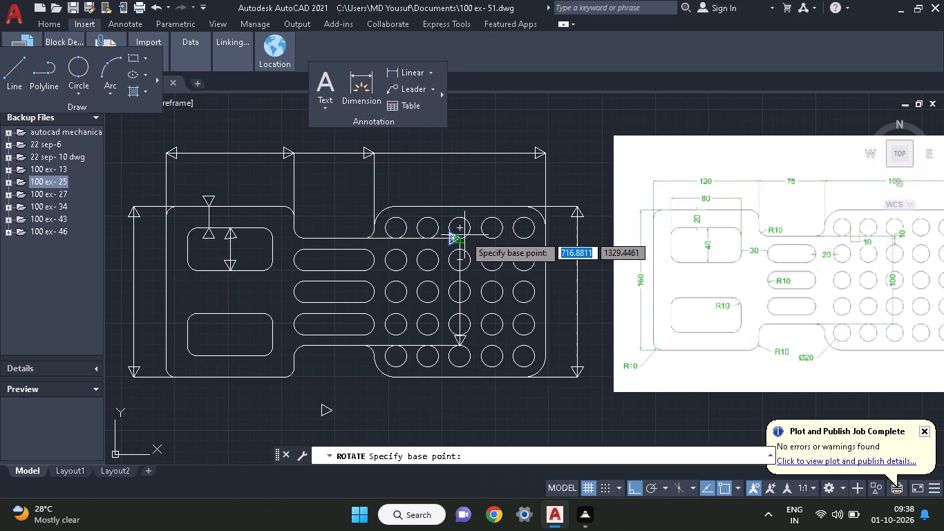
click(458, 238)
click(458, 196)
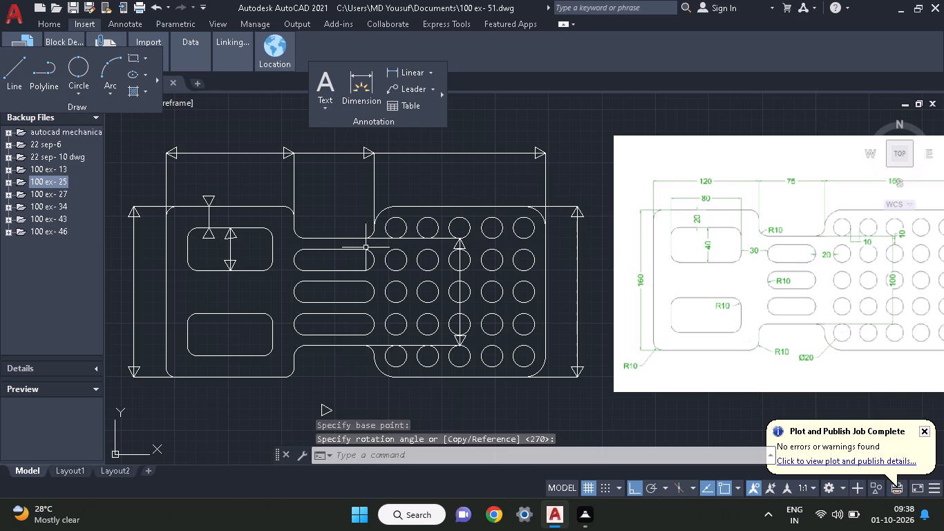
Erase the arrowhead at the upper end of the vertical guide line inside the upper rectangular cutout.
click(236, 238)
right_click(238, 225)
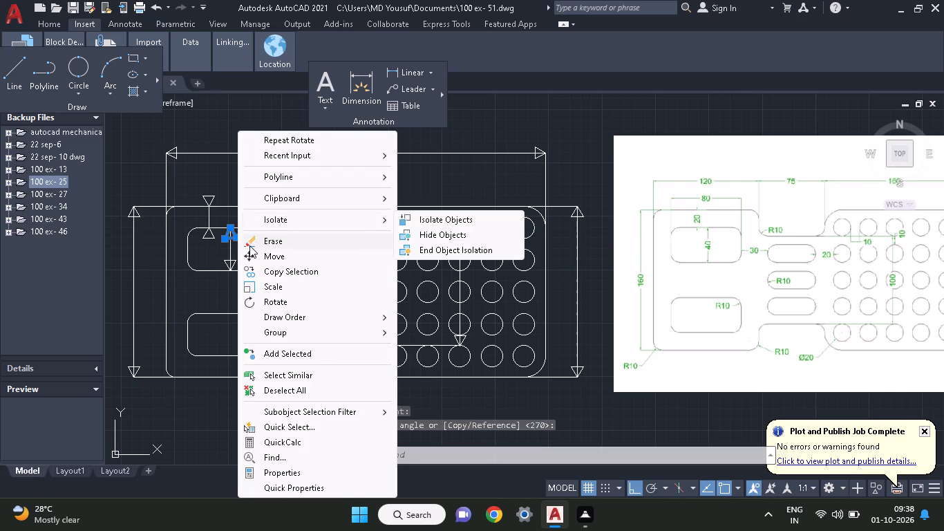
click(249, 245)
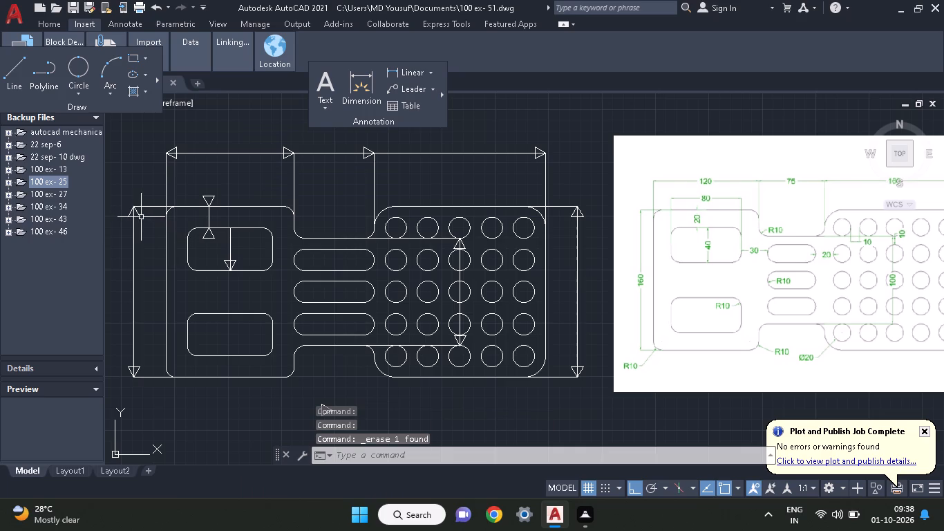
Copy the plate's upper-left upward arrowhead by its tip to the cutout guide line's upper end and both inner junctions of the top guide line.
click(140, 217)
right_click(138, 180)
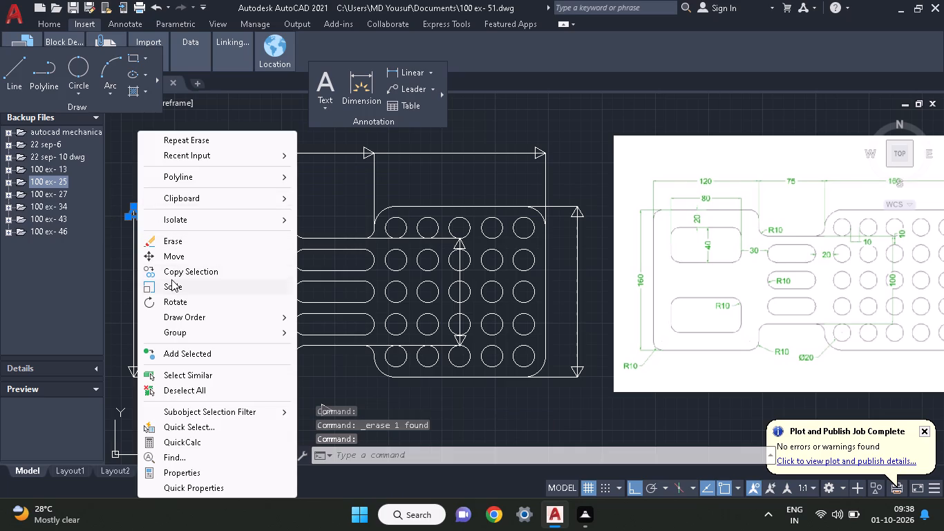
click(171, 272)
click(131, 205)
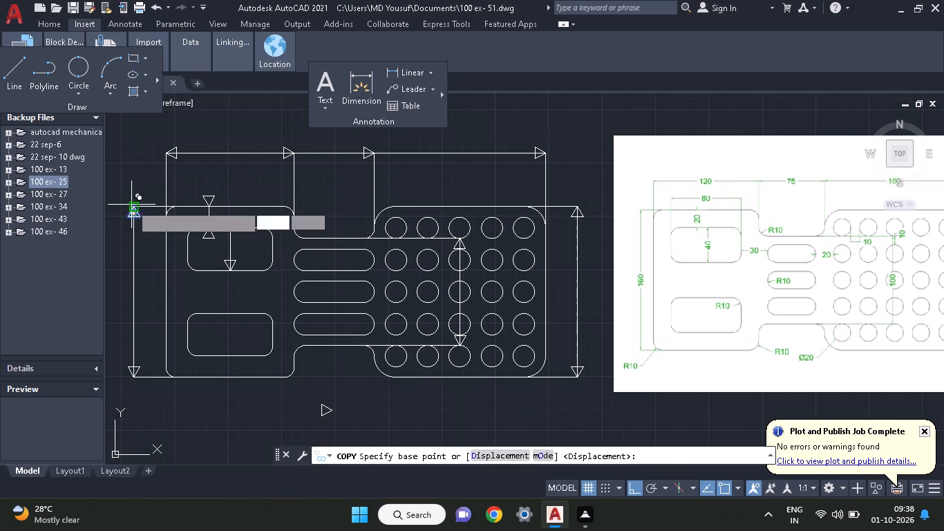
click(227, 230)
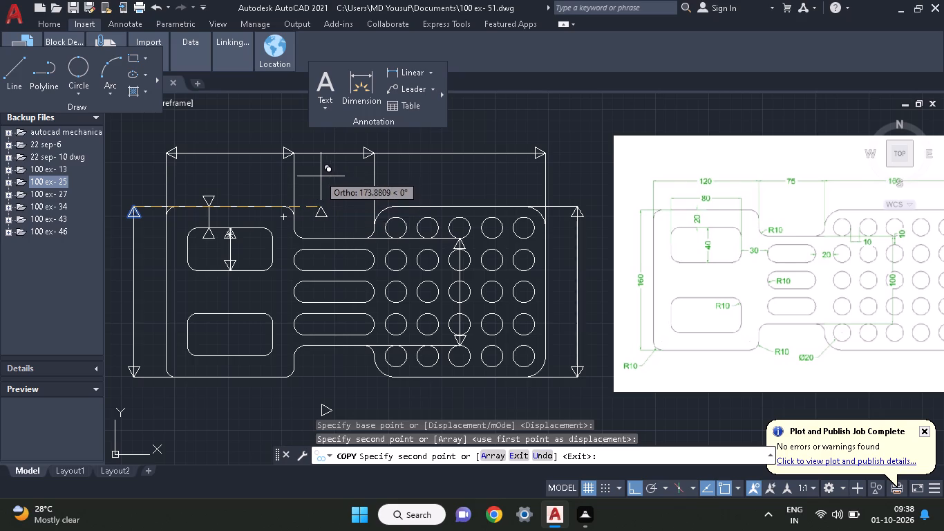
click(293, 151)
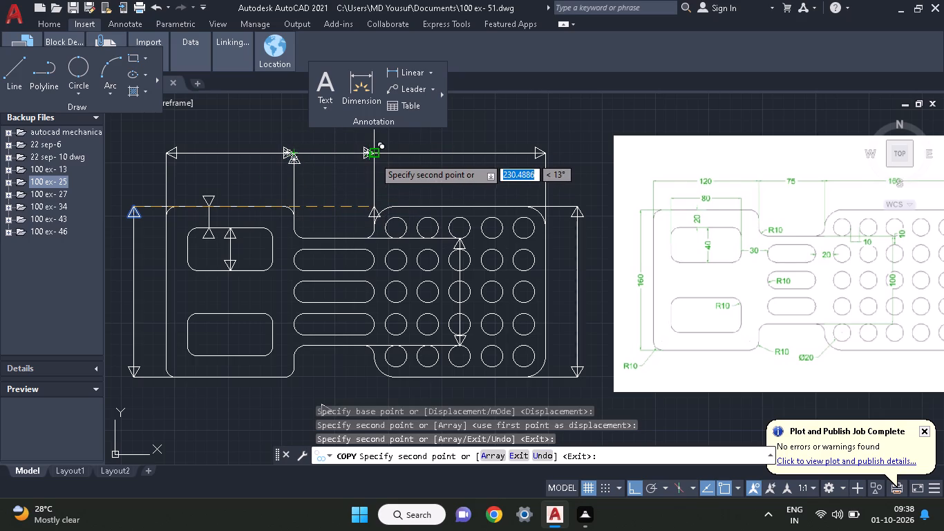
click(374, 157)
right_click(408, 141)
click(422, 150)
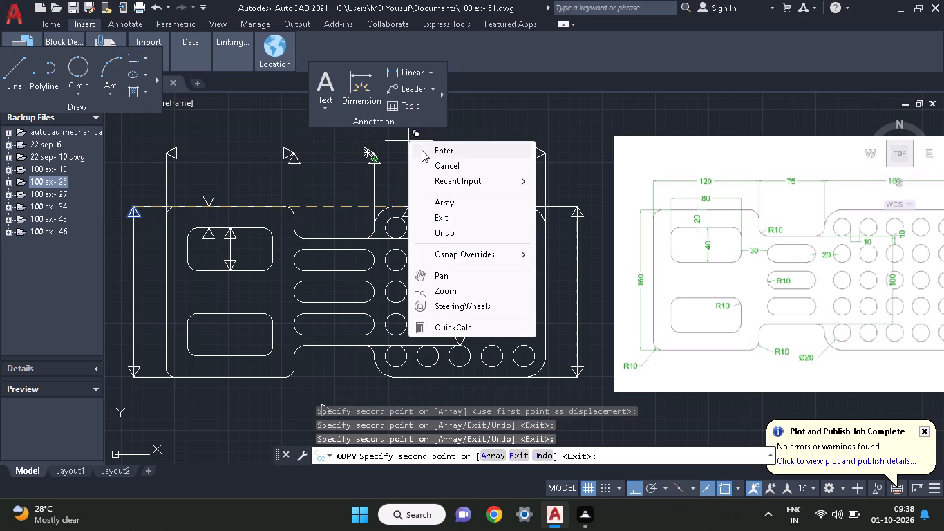
Rotate the copied arrowhead at the top guide line's first inner junction 90° about its tip so it points left.
click(298, 160)
right_click(299, 145)
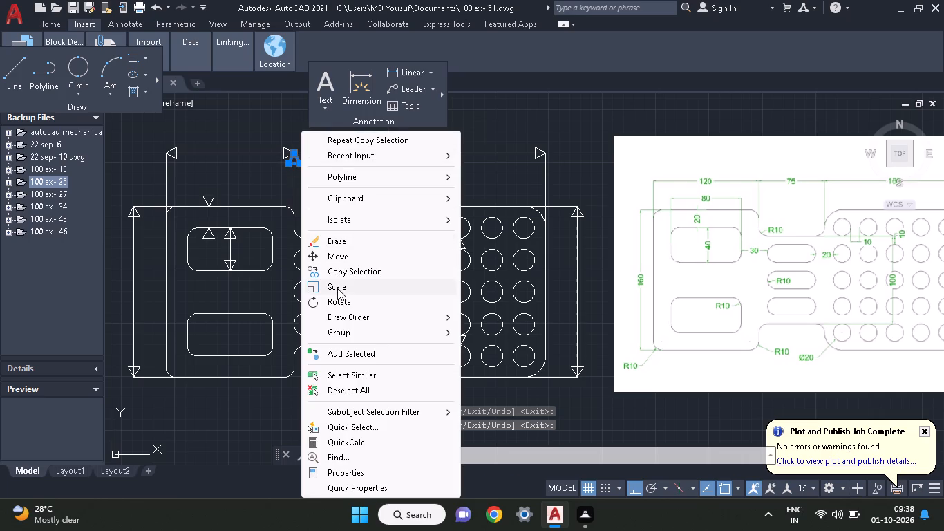
click(334, 305)
click(293, 151)
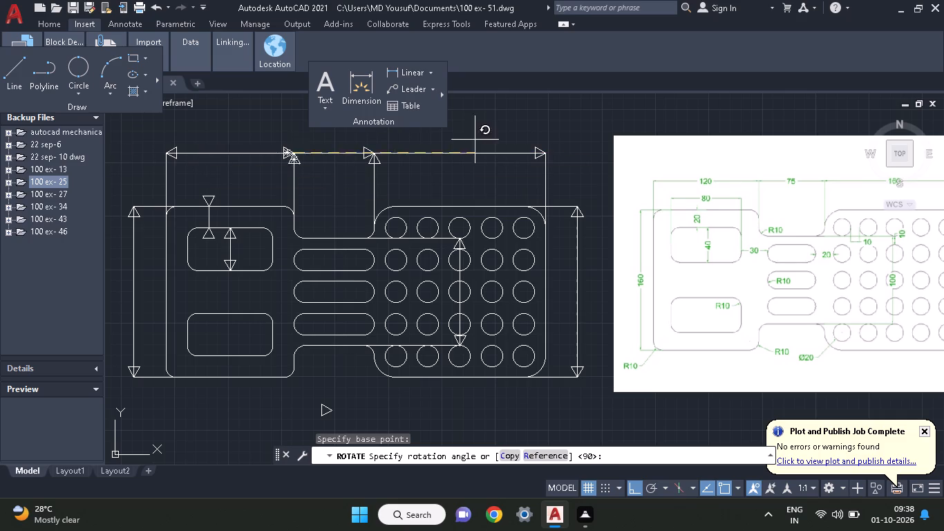
right_click(342, 185)
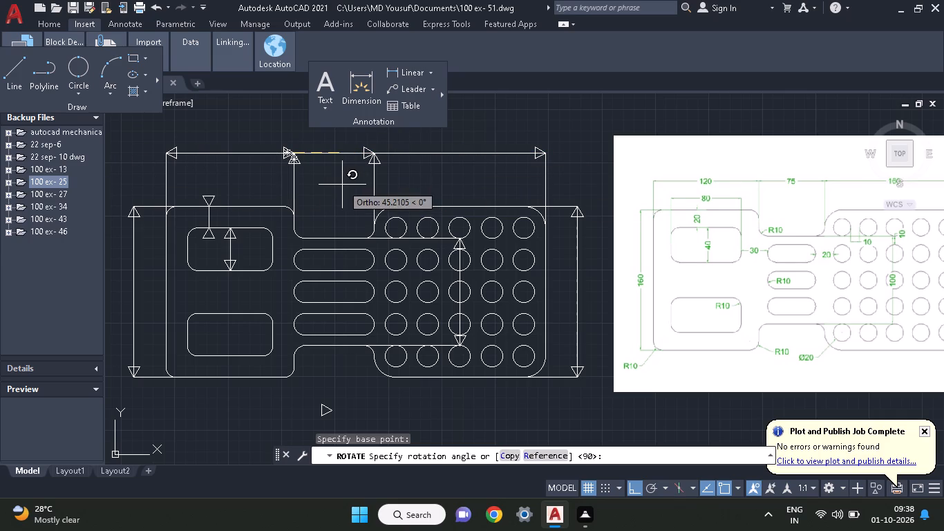
click(352, 193)
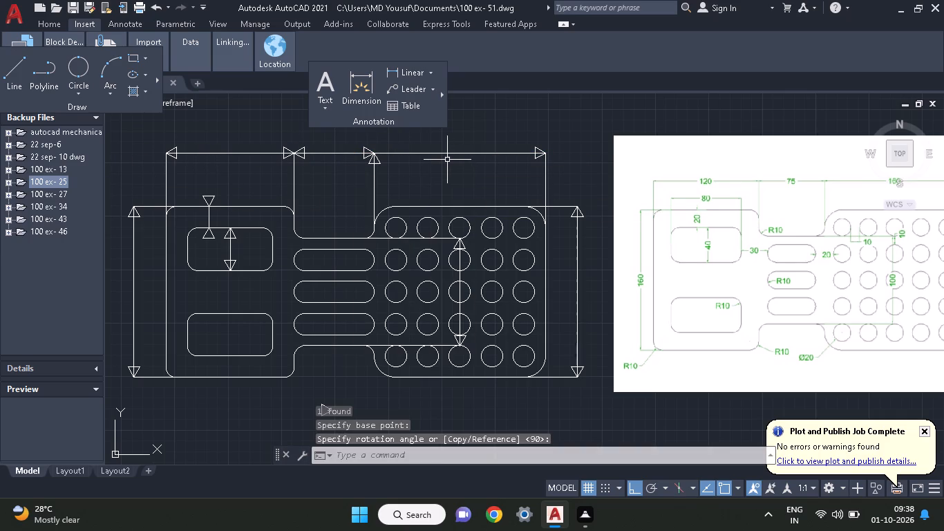
Rotate the copied arrowhead at the top guide line's second inner junction about its tip by 180° and a further 270° so it points left.
click(381, 163)
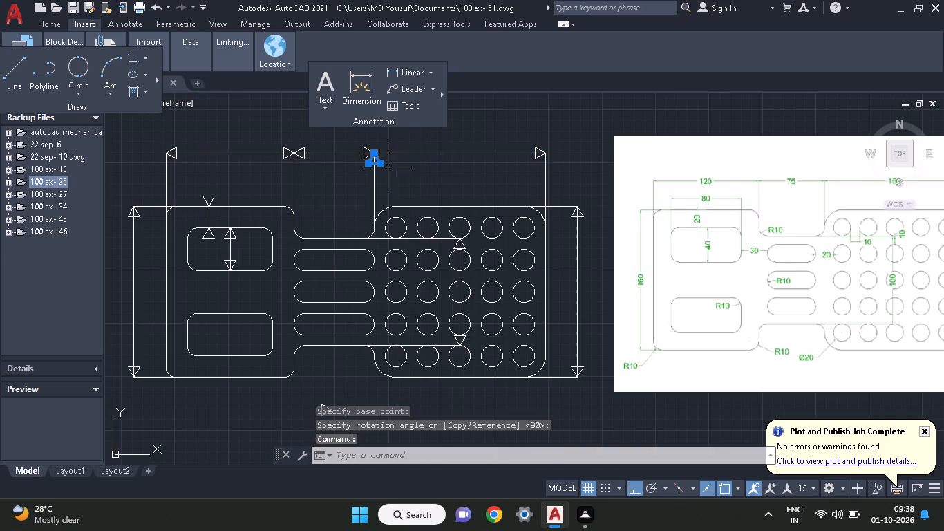
right_click(393, 170)
click(439, 299)
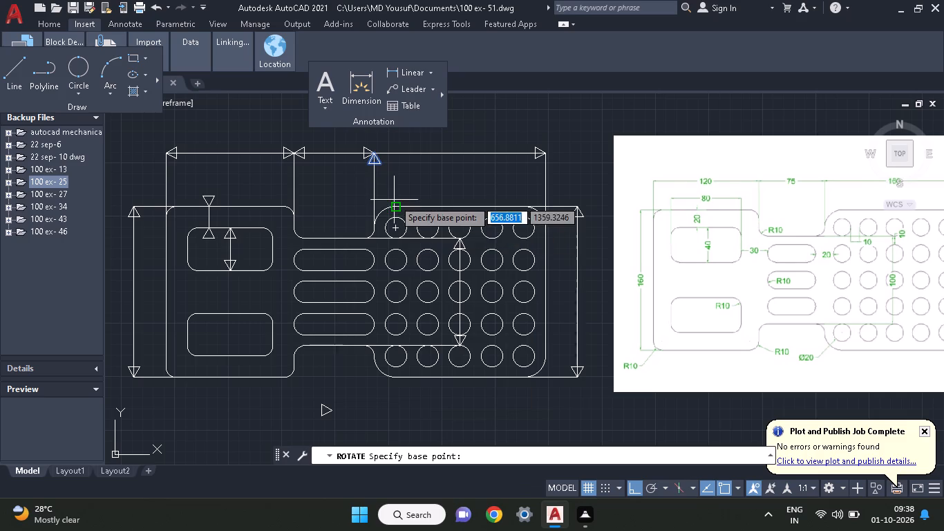
click(372, 152)
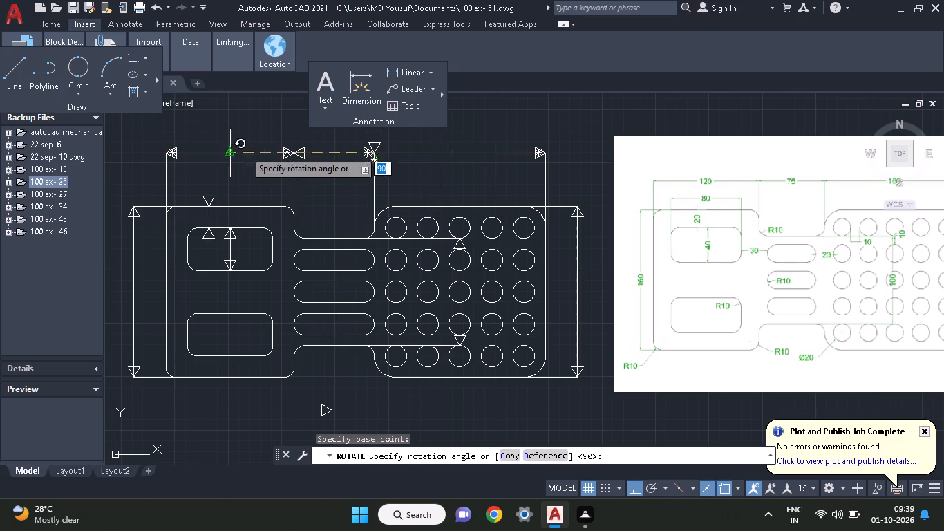
click(337, 161)
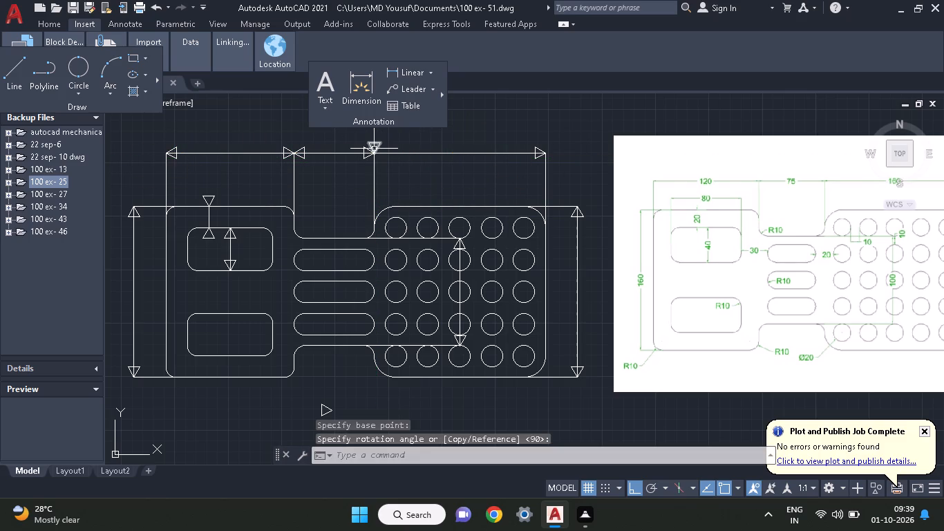
click(374, 149)
right_click(408, 147)
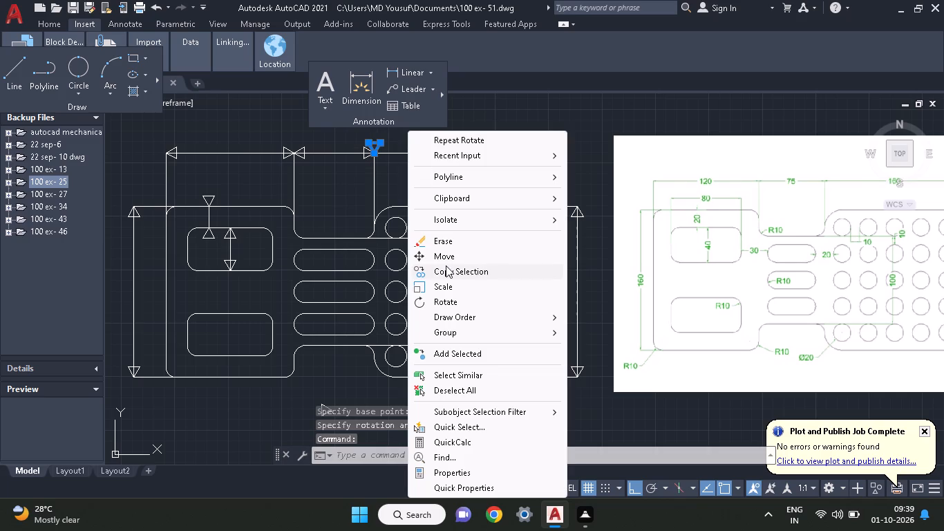
click(438, 307)
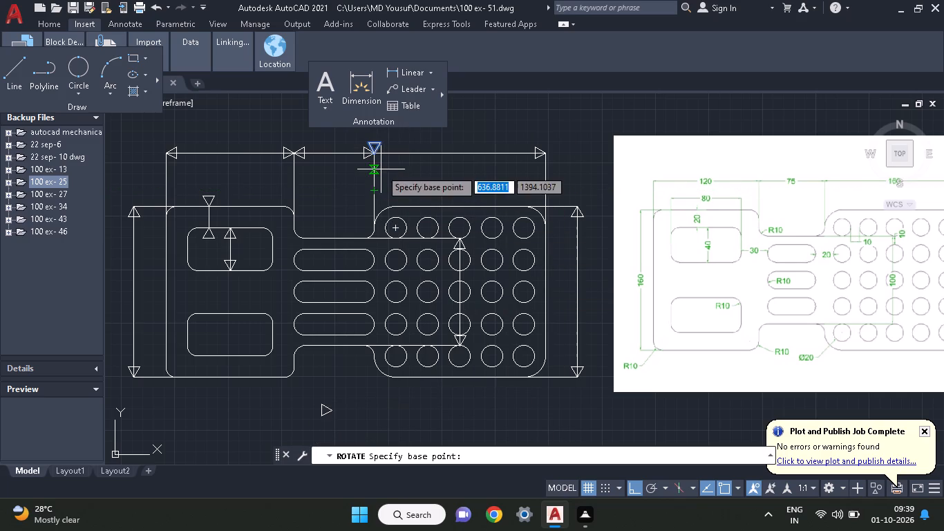
click(373, 154)
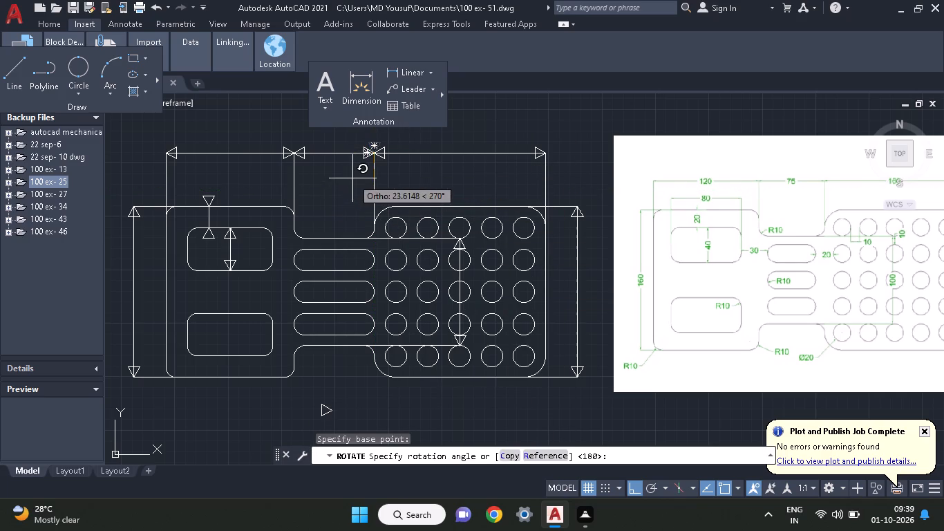
click(352, 178)
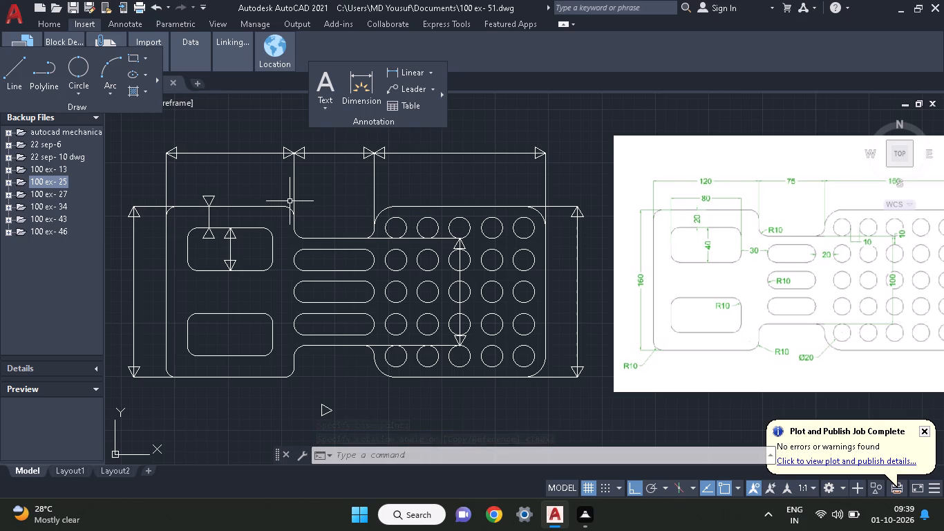
Trim the top guide line inside the four arrowheads at its two inner junctions.
text(te)
key(BackSpace)
key(BackSpace)
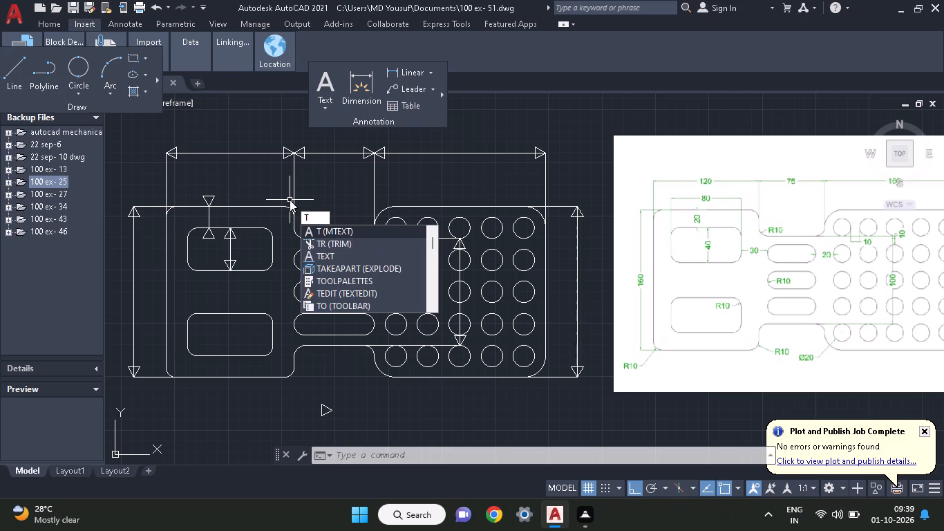
text(r)
key(space)
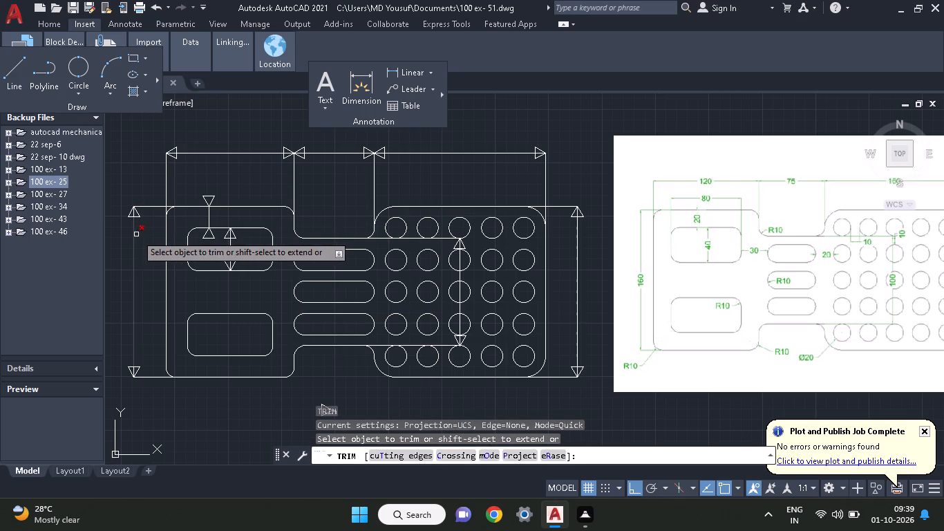
ctrl+scroll(283, 131, up, 2)
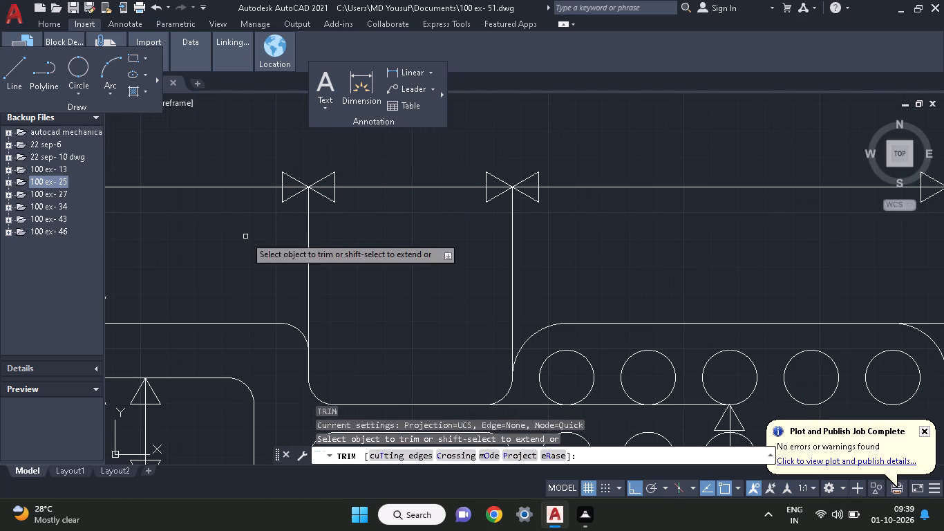
click(295, 186)
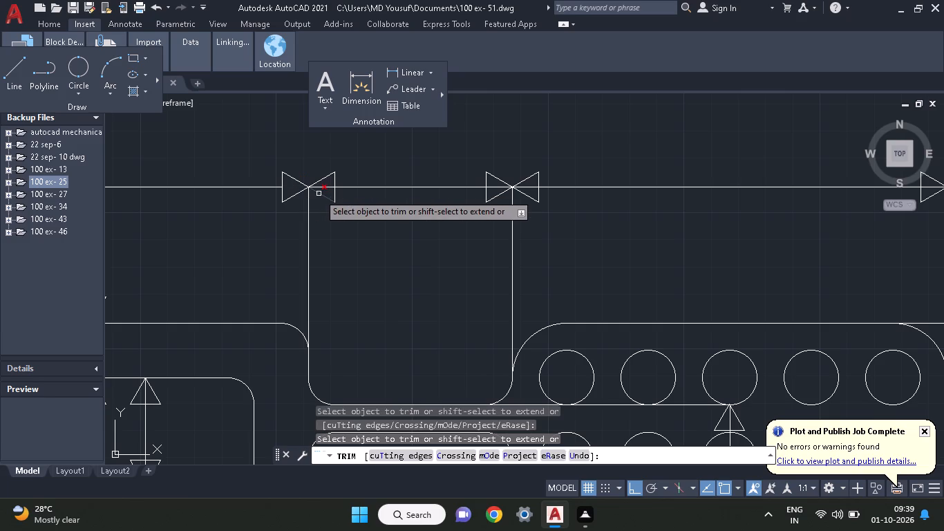
click(325, 187)
click(497, 187)
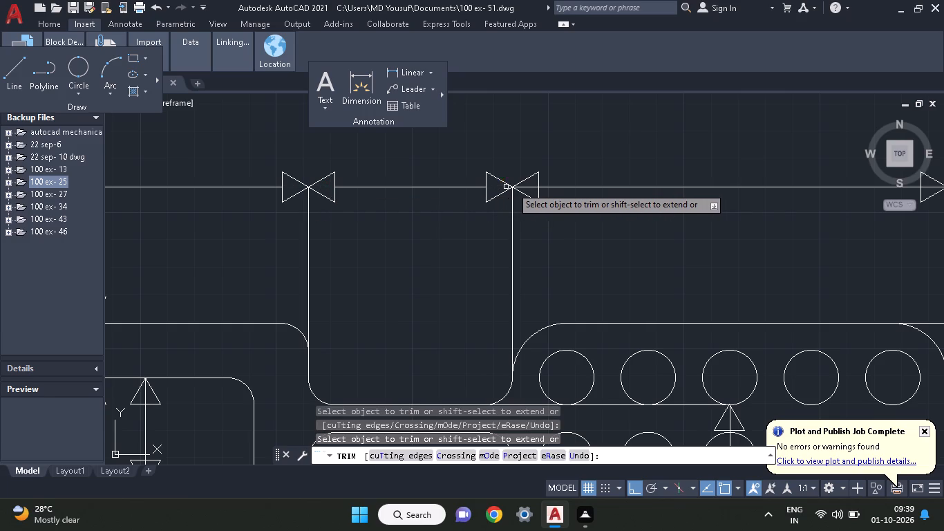
click(530, 187)
Trim the lines inside the arrowheads at the top guide line's left end and both ends of the left vertical and upper cutout guide lines.
middle_drag(548, 187, 857, 174)
click(306, 175)
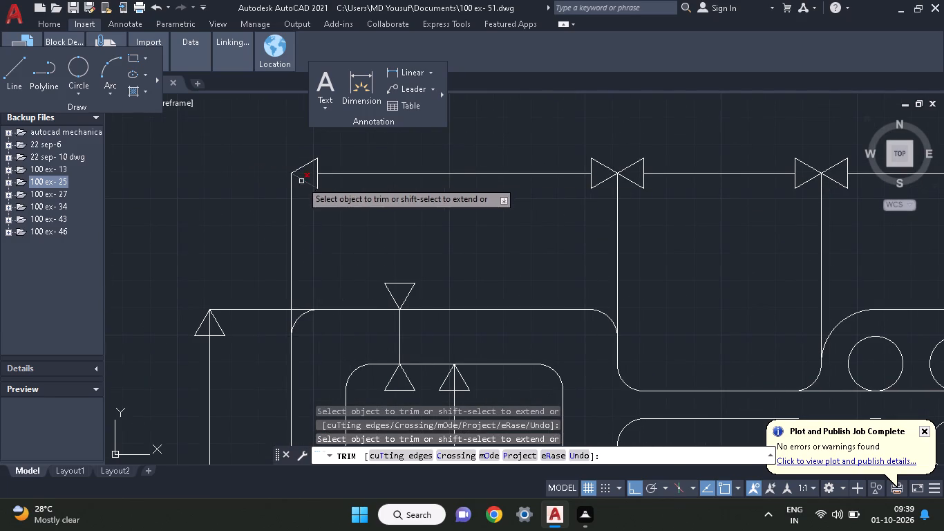
click(207, 323)
middle_drag(207, 323, 206, 257)
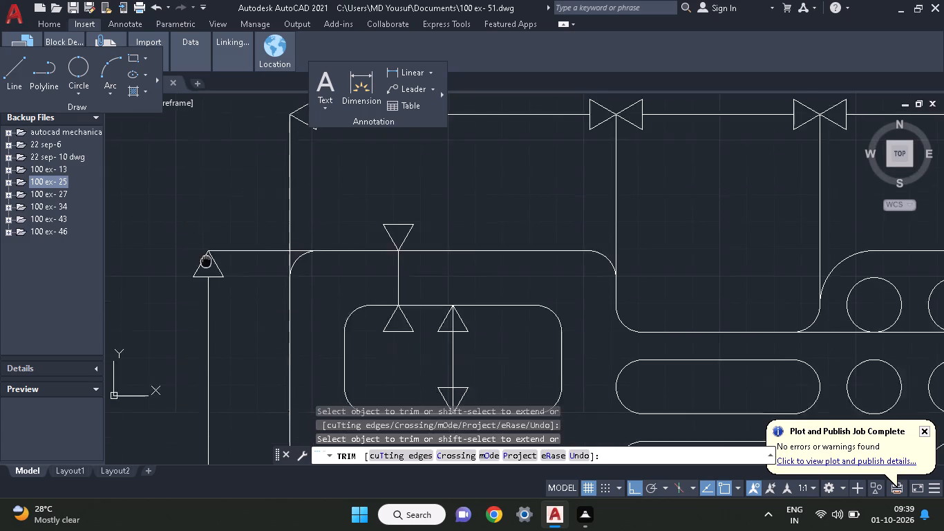
middle_drag(206, 257, 209, 191)
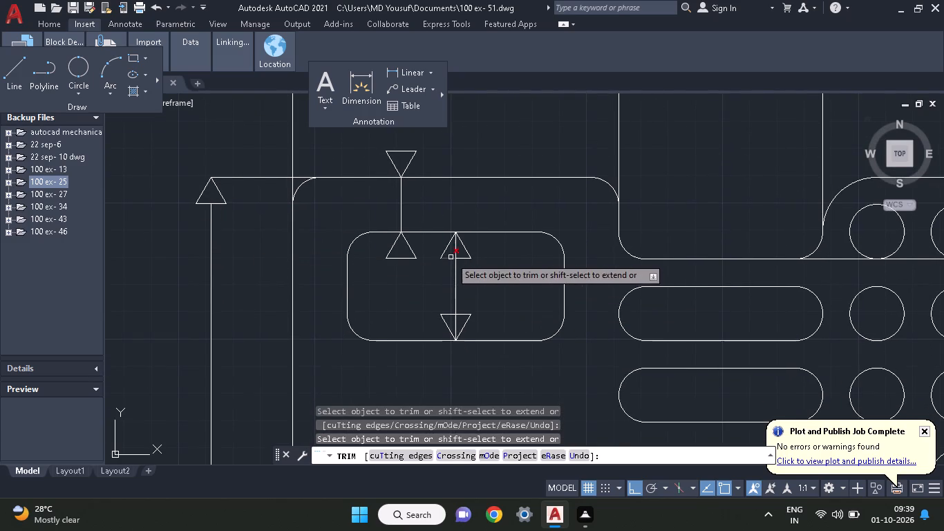
click(454, 247)
click(456, 328)
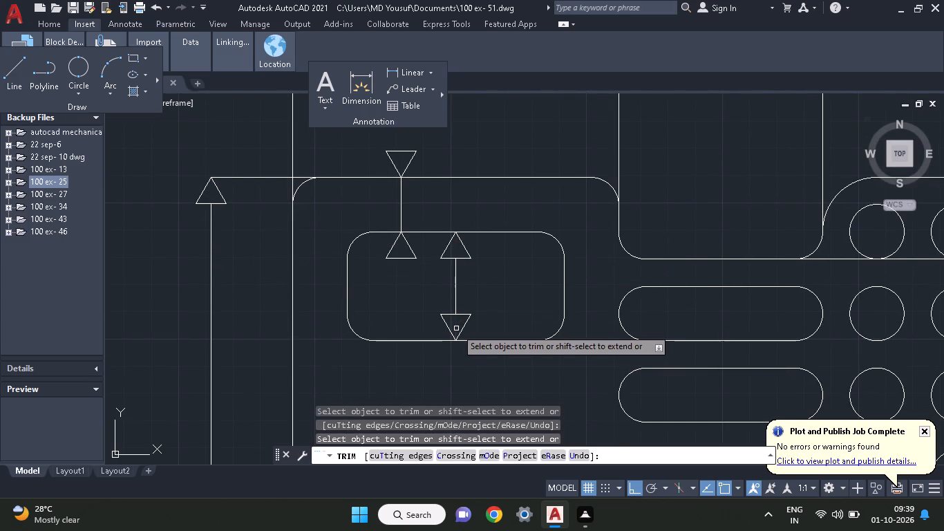
middle_drag(456, 328, 464, 209)
middle_drag(413, 326, 410, 200)
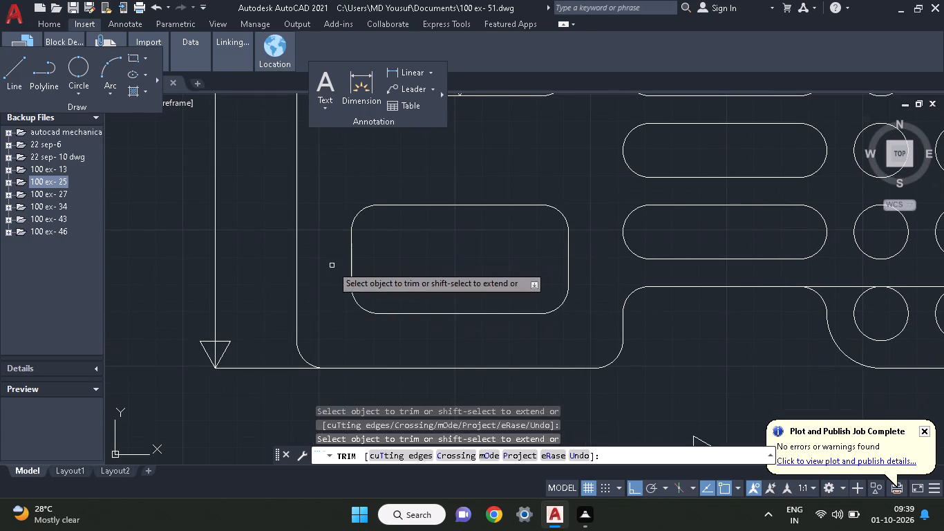
click(215, 348)
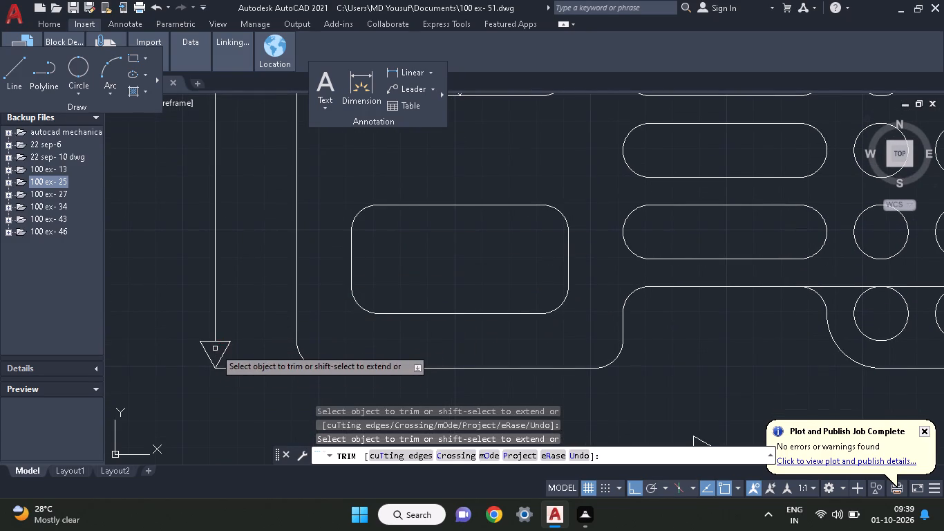
Trim the lines inside the arrowheads on the hole grid's vertical guide, the right vertical guide and the top guide line's right end.
ctrl+scroll(535, 301, down, 1)
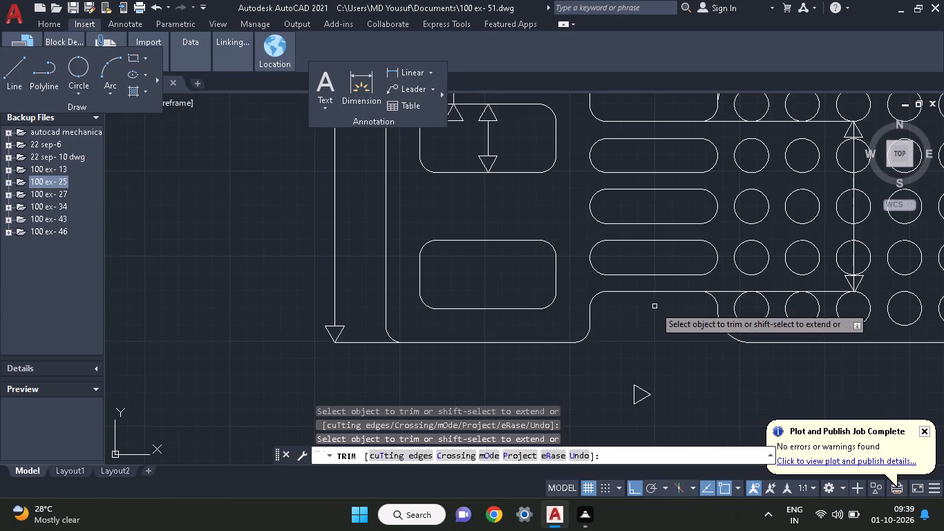
middle_drag(654, 306, 382, 353)
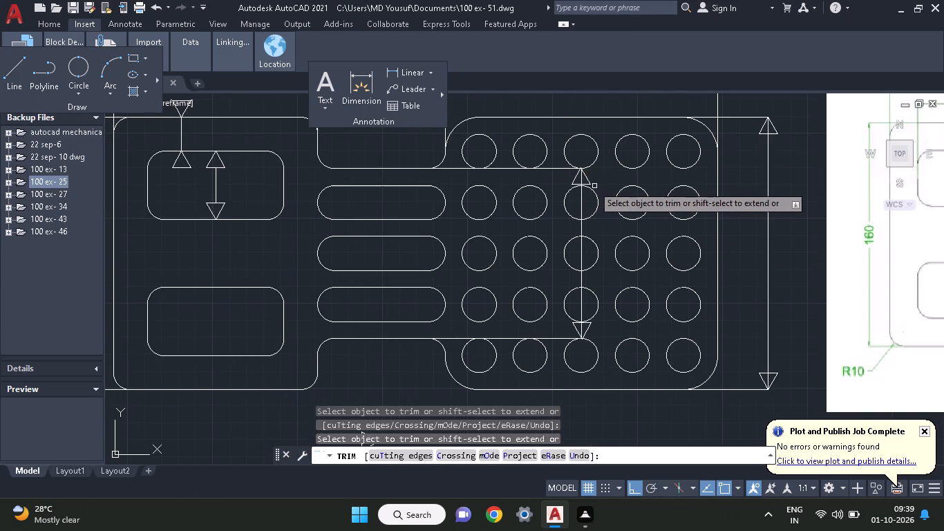
click(582, 180)
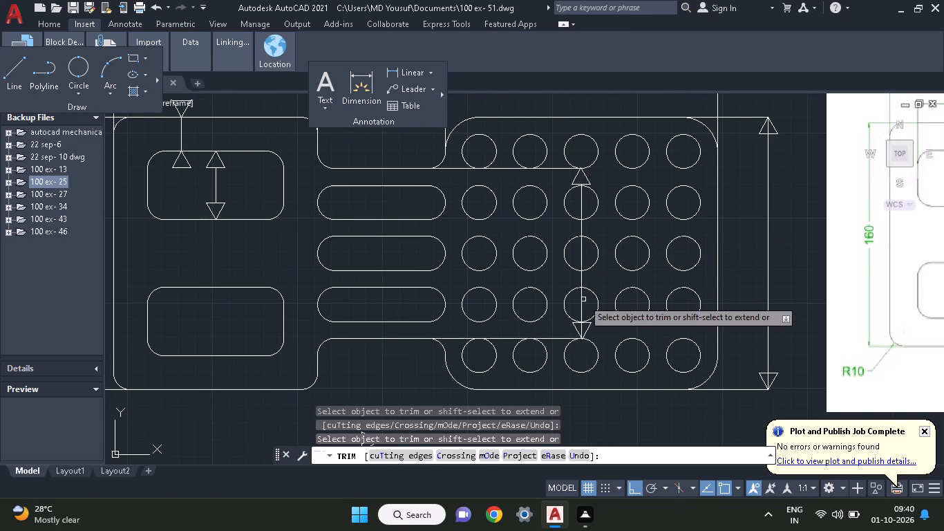
click(581, 327)
click(768, 130)
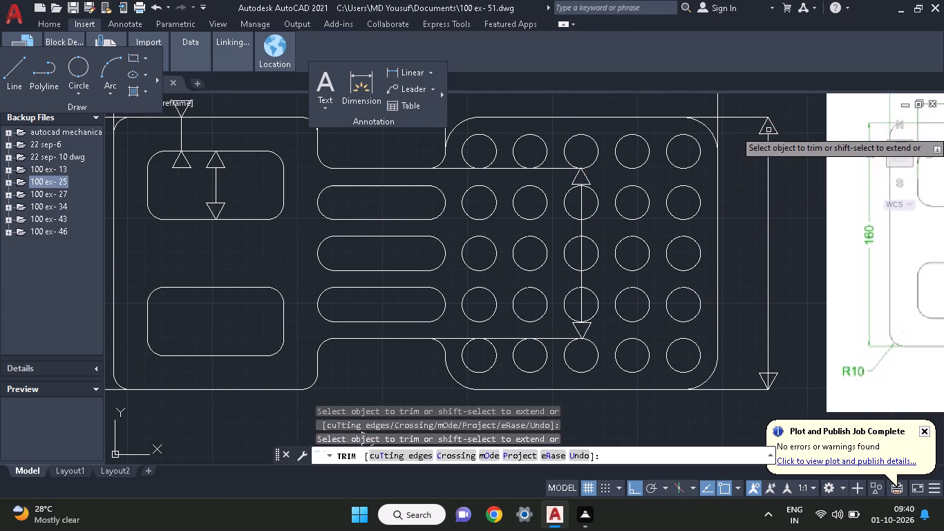
click(767, 382)
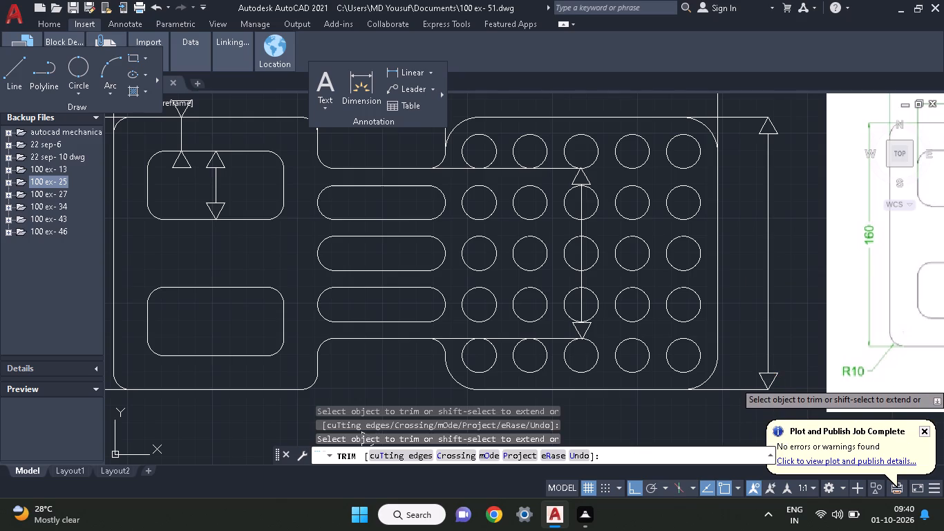
middle_drag(768, 315, 753, 455)
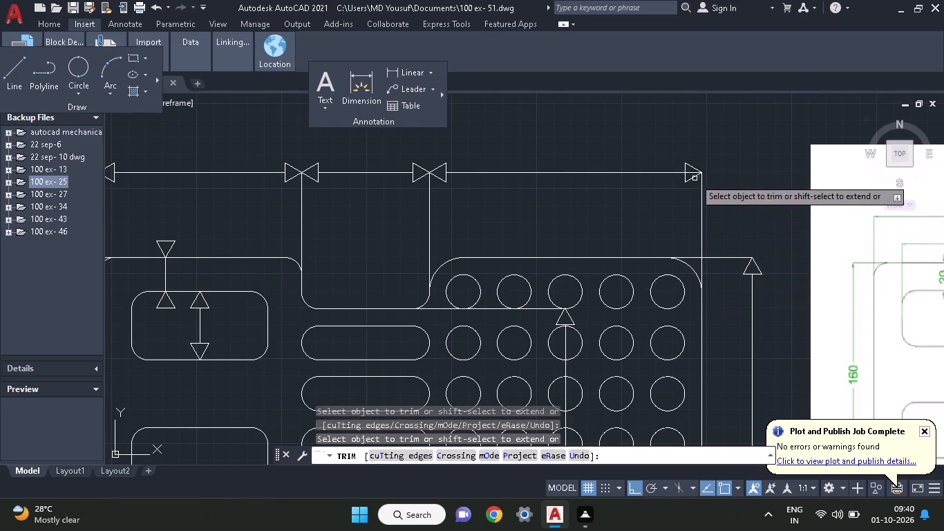
click(690, 171)
right_click(643, 160)
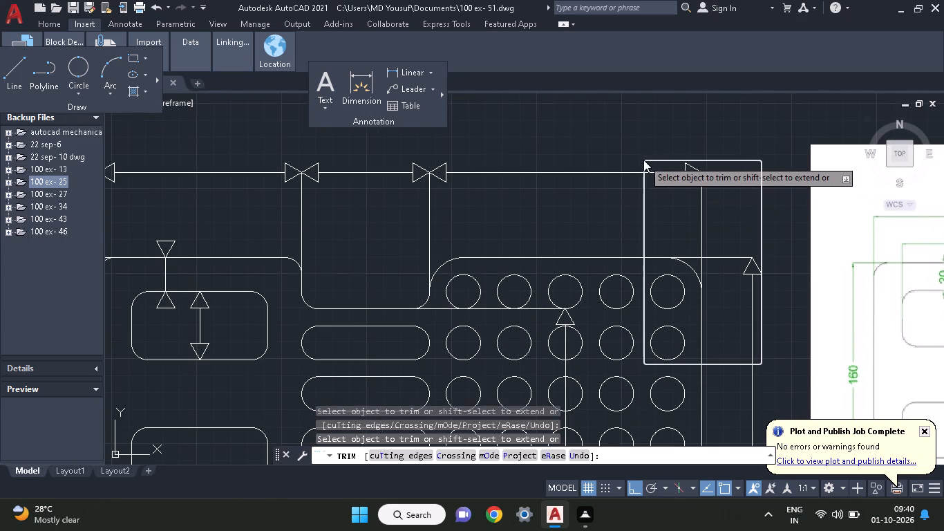
click(663, 173)
Add the multiline text 120 in the empty space above the top guide line.
middle_drag(610, 238, 706, 181)
middle_drag(688, 165, 672, 267)
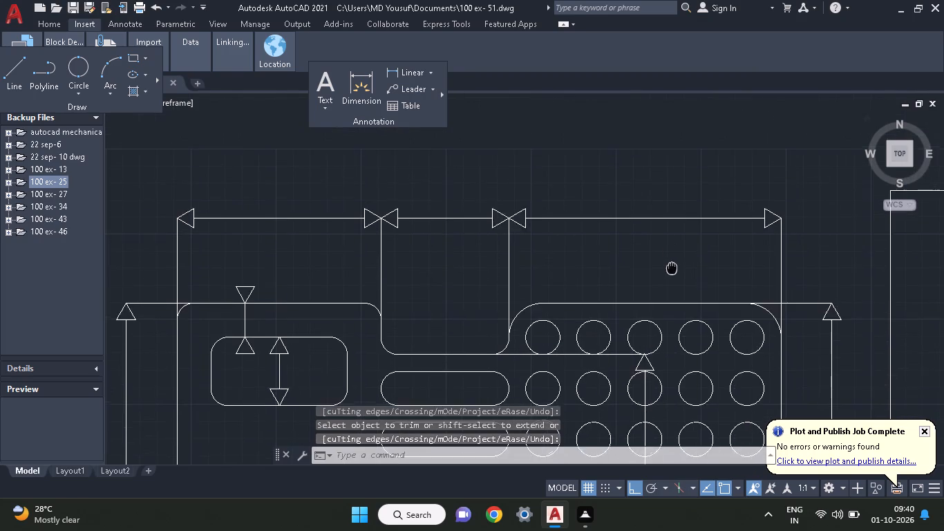
middle_drag(672, 267, 721, 192)
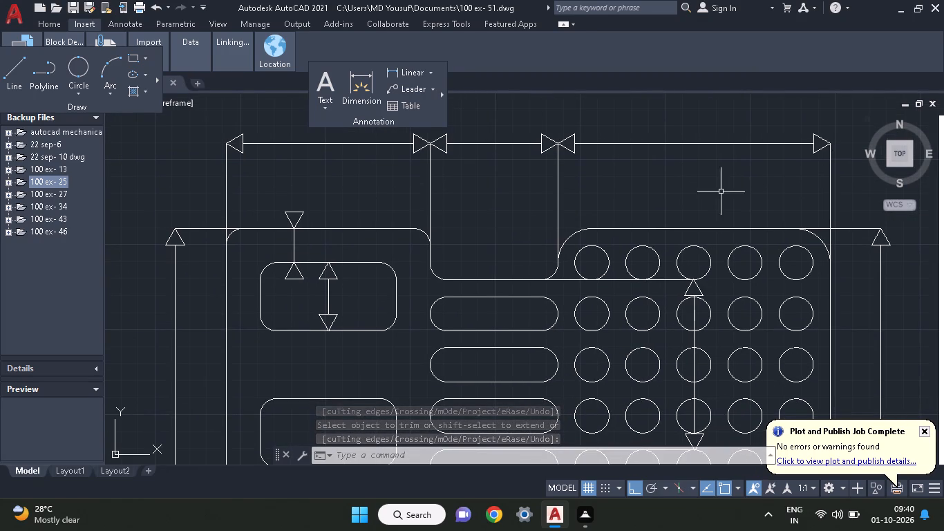
click(332, 91)
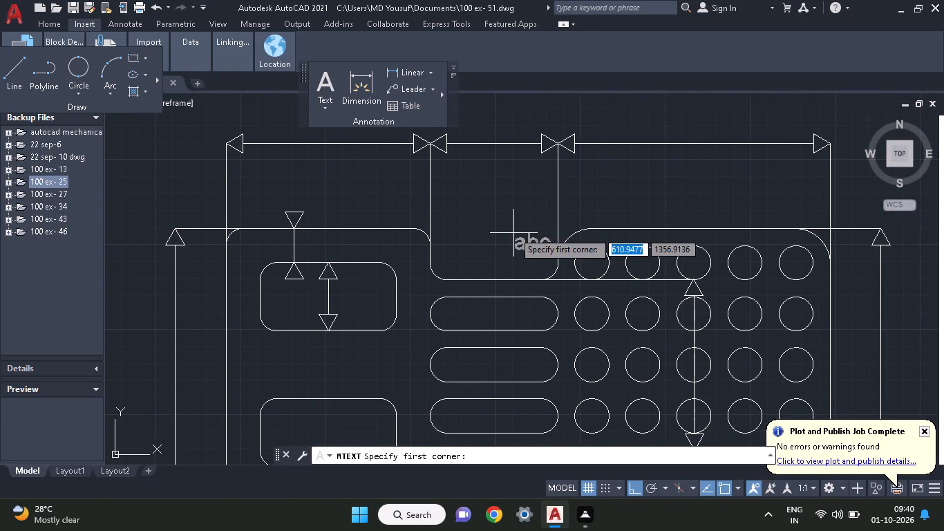
middle_drag(501, 219, 493, 415)
click(480, 249)
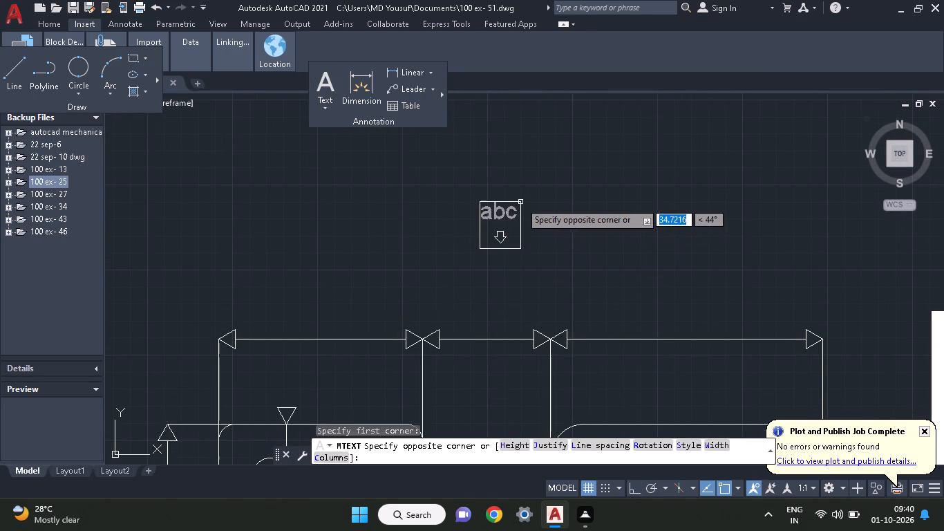
click(527, 226)
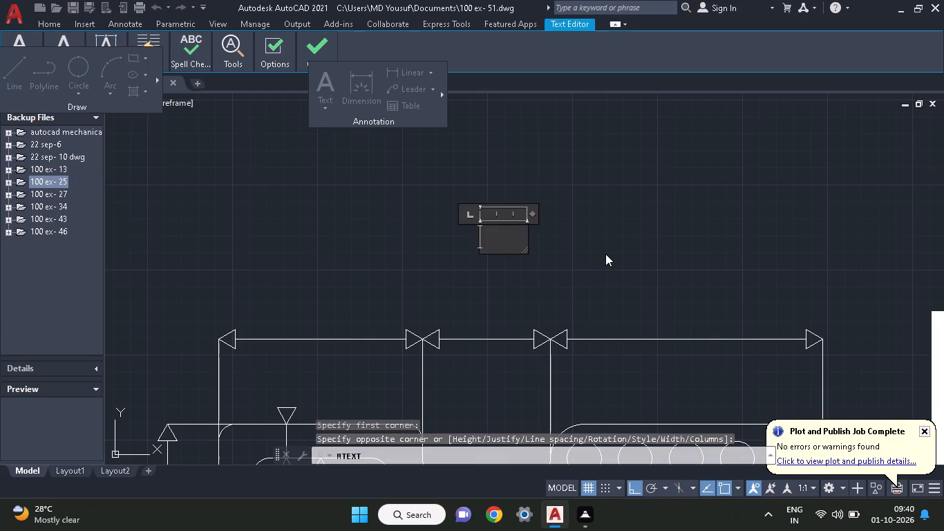
middle_drag(630, 270, 378, 176)
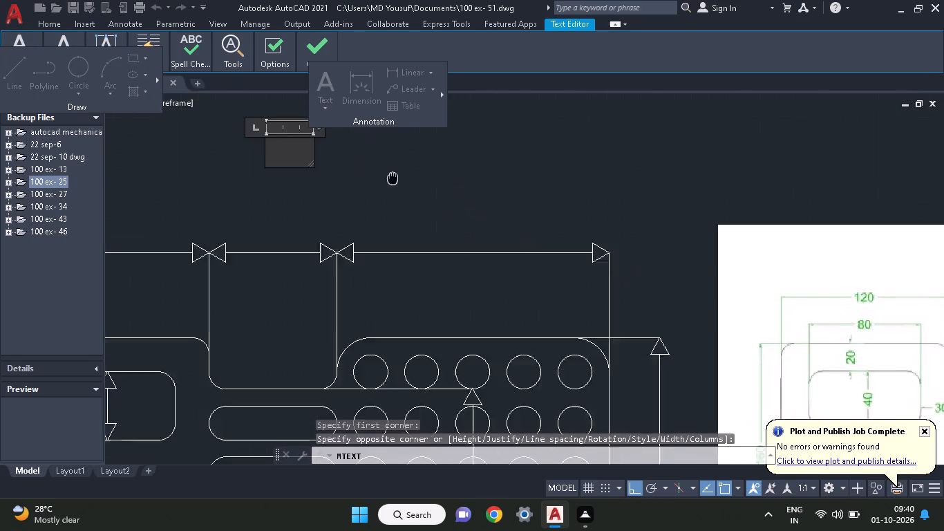
middle_drag(378, 176, 368, 175)
text(120)
click(386, 176)
Copy the text 120 onto the middle of each of the three segments of the top guide line.
middle_drag(386, 176, 549, 194)
click(406, 162)
right_click(419, 167)
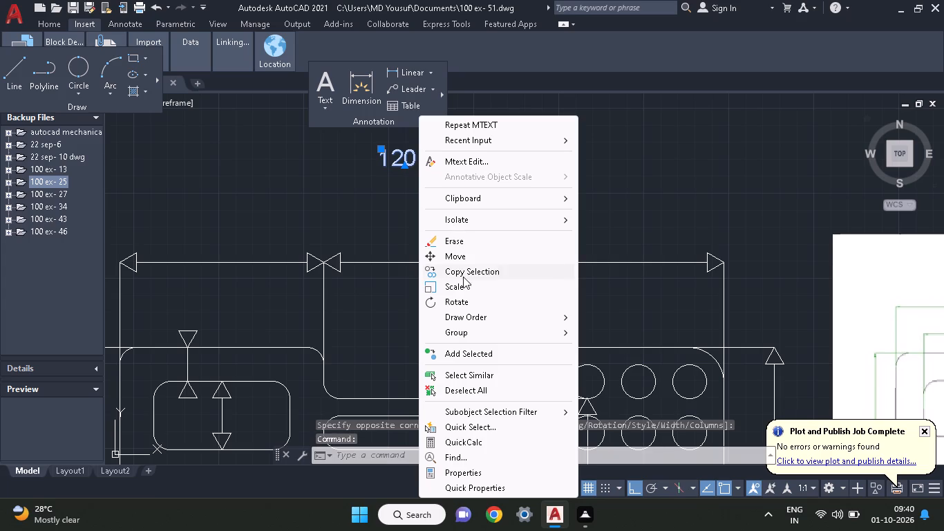
click(460, 270)
click(404, 158)
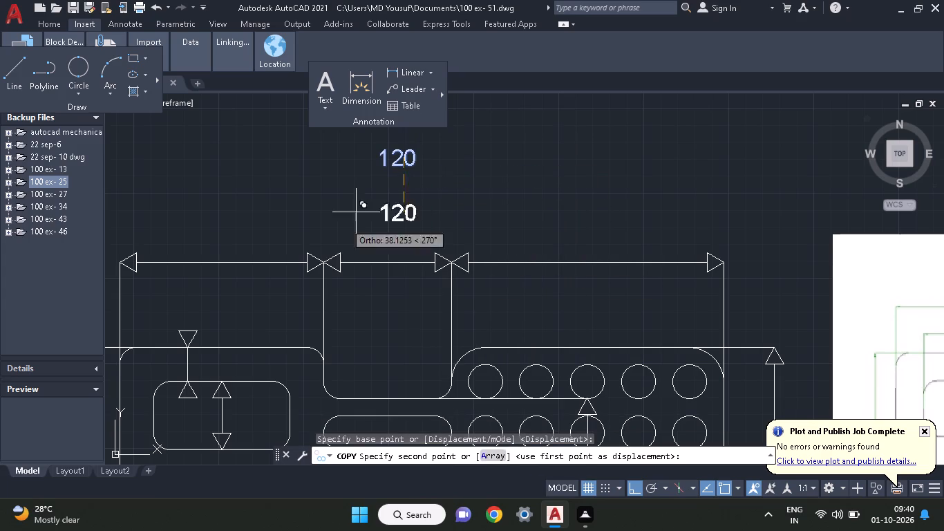
click(224, 263)
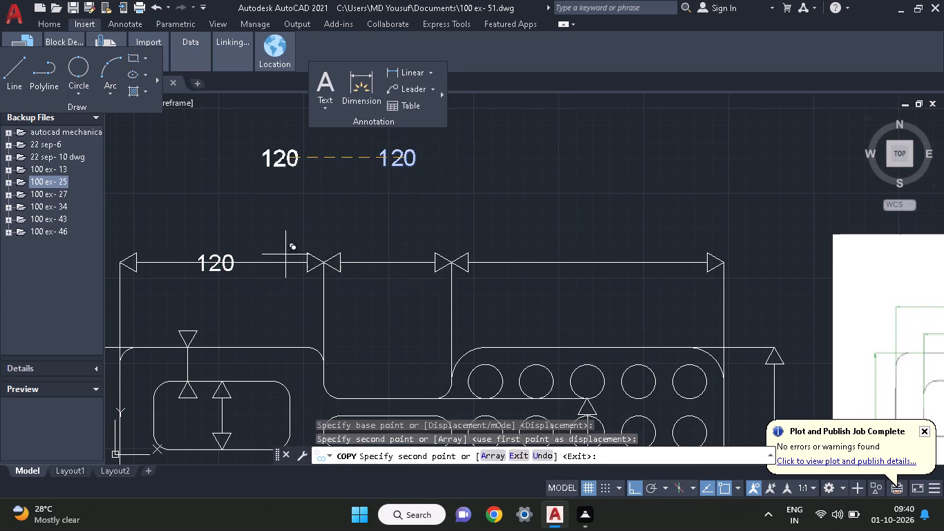
click(394, 262)
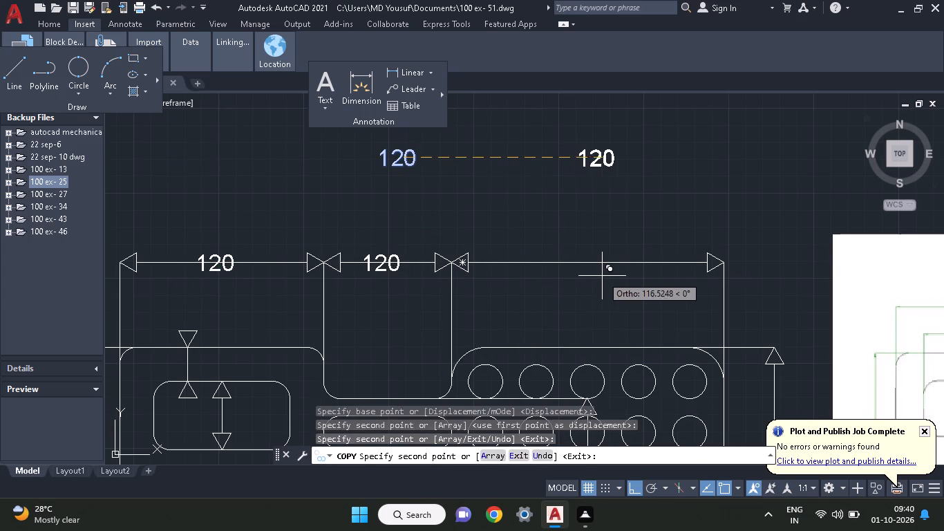
click(592, 264)
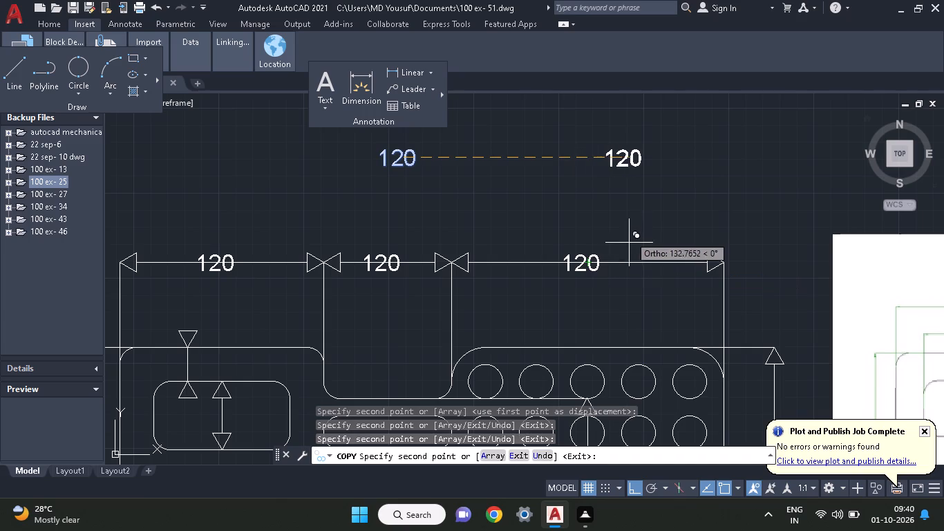
right_click(630, 216)
click(637, 227)
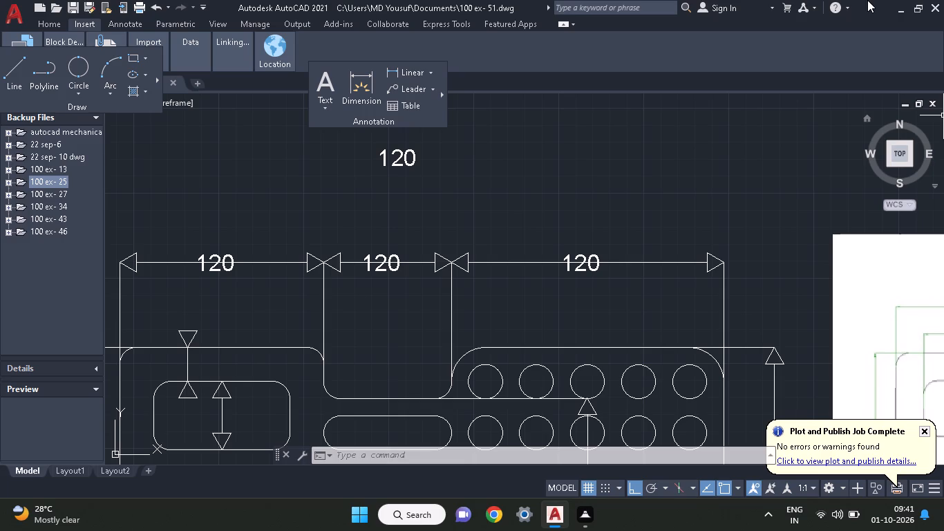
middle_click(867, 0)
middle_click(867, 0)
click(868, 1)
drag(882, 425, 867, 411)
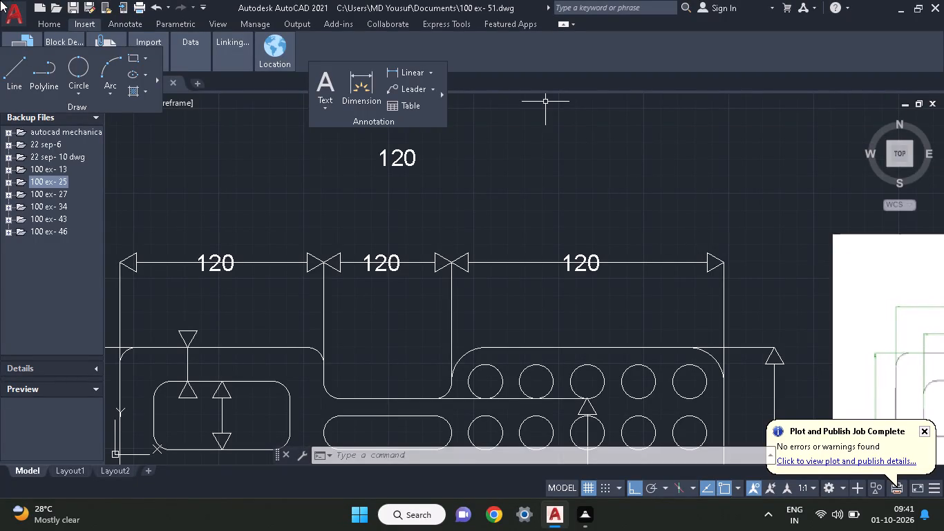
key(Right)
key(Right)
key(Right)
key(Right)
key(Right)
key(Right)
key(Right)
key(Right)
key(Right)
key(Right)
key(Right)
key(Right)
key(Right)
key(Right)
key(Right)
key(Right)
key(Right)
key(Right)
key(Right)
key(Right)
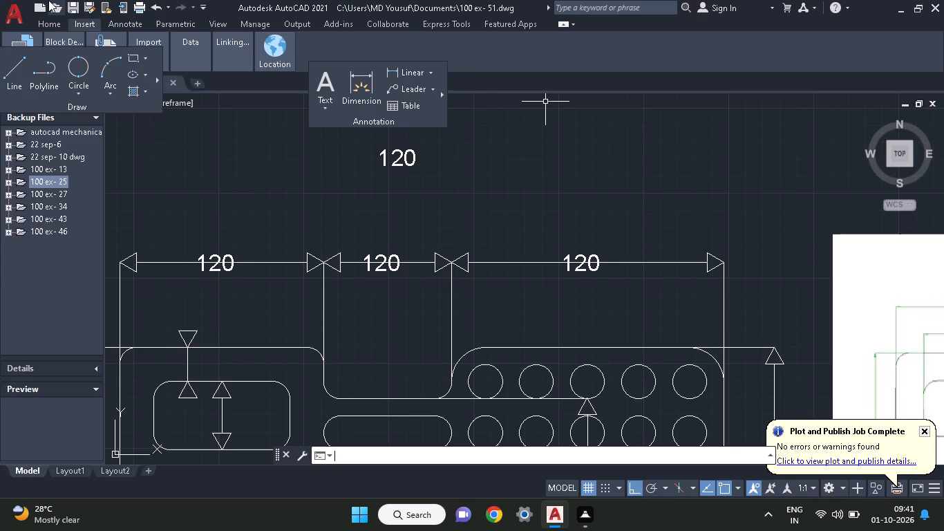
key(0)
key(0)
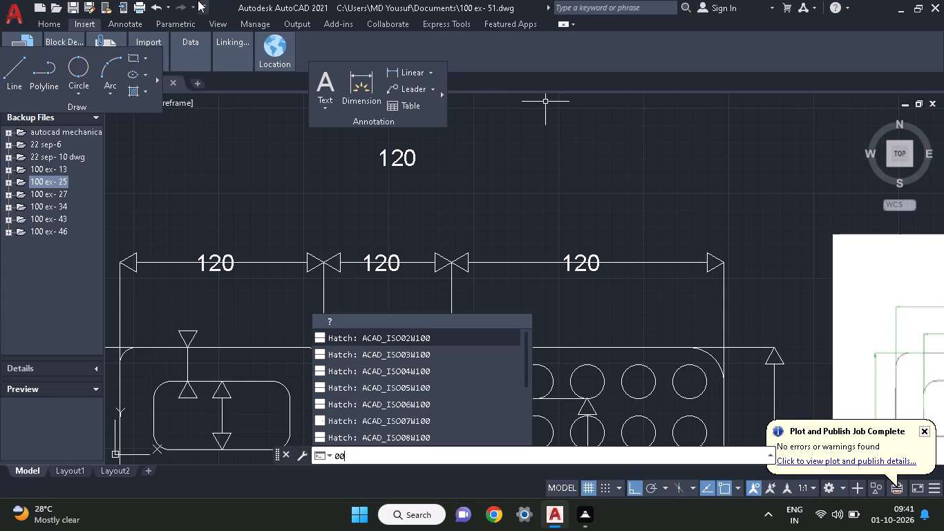
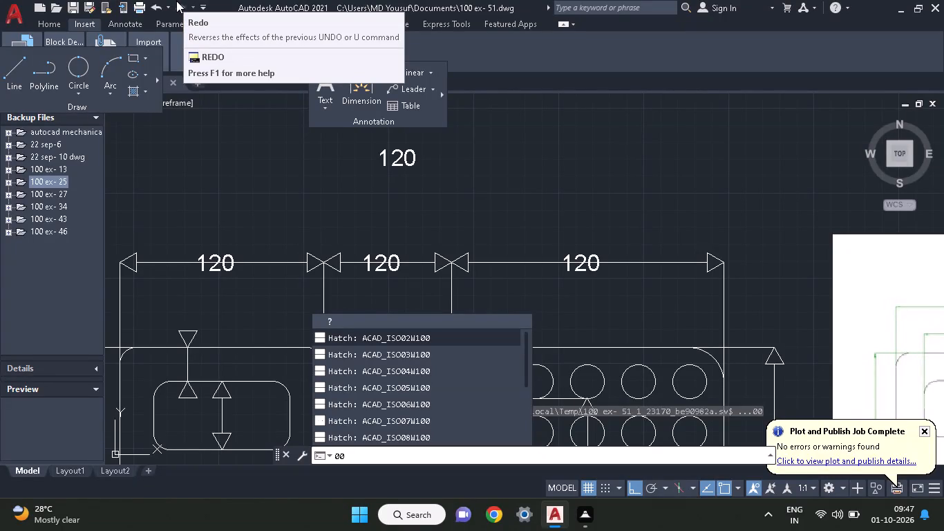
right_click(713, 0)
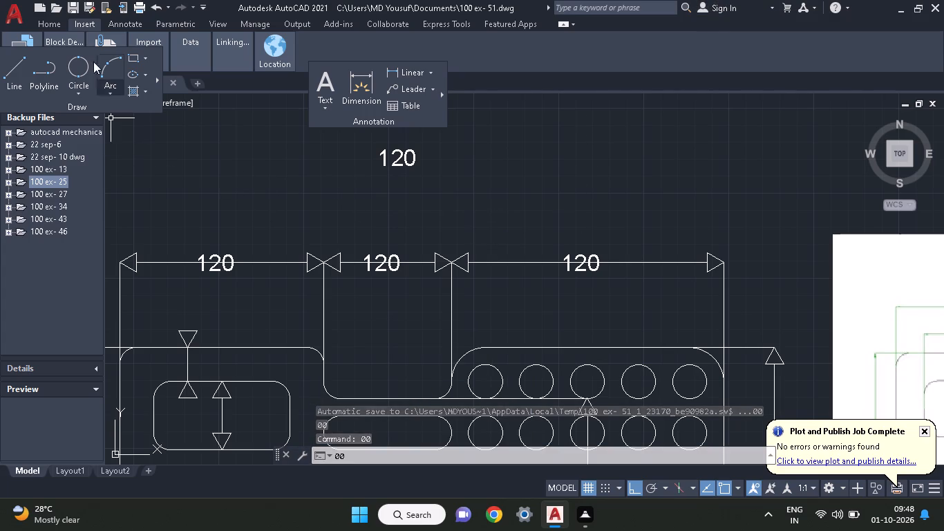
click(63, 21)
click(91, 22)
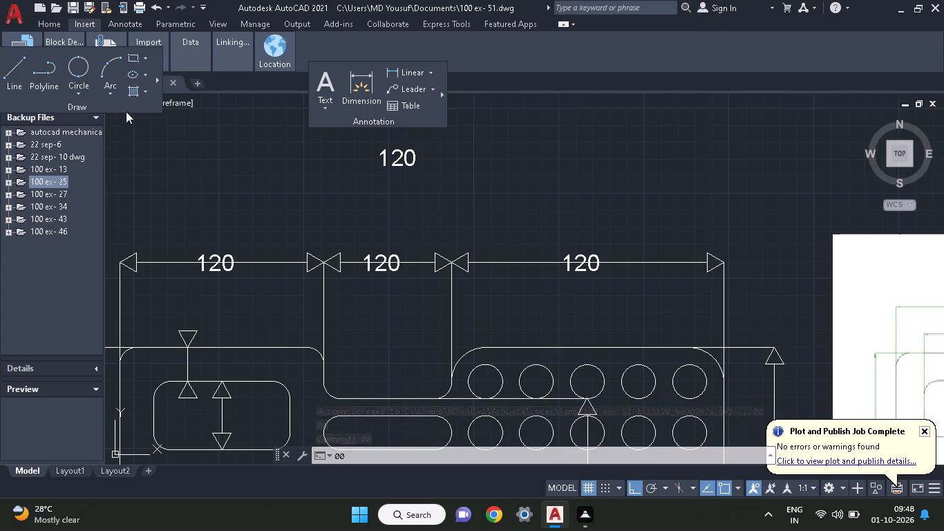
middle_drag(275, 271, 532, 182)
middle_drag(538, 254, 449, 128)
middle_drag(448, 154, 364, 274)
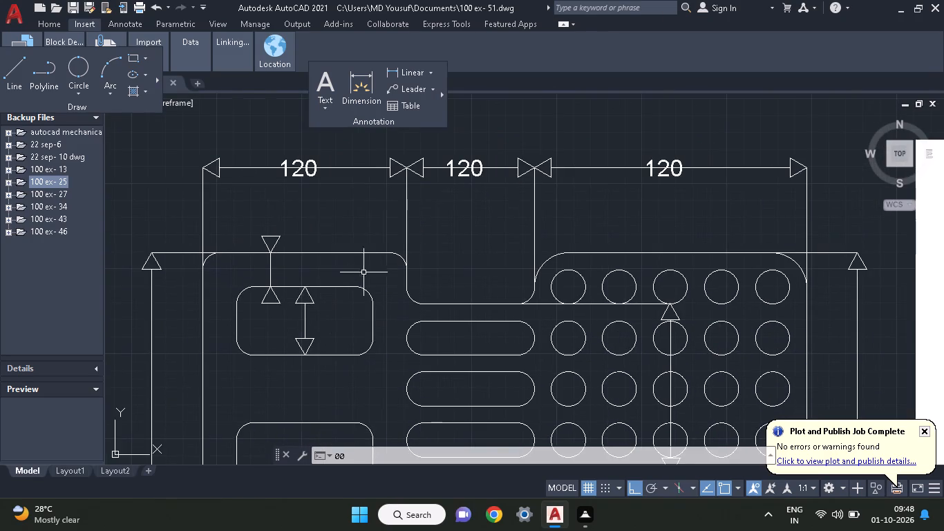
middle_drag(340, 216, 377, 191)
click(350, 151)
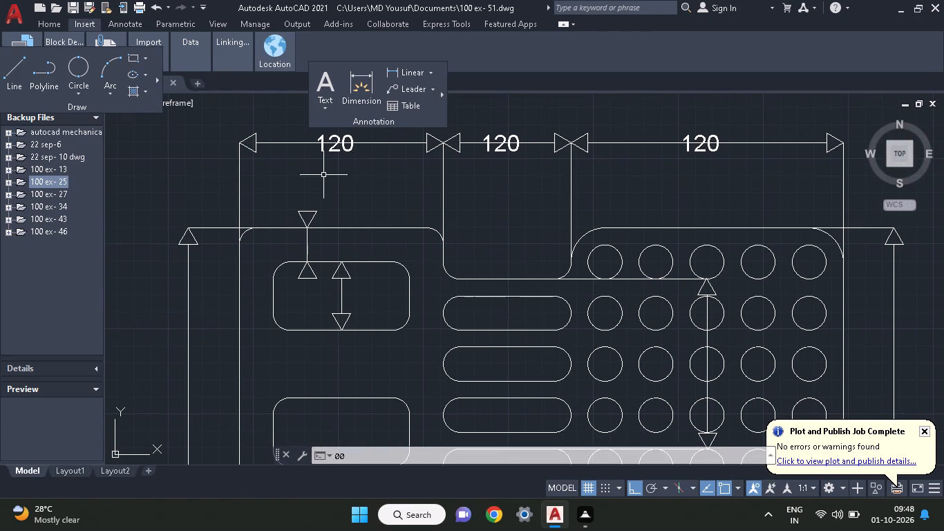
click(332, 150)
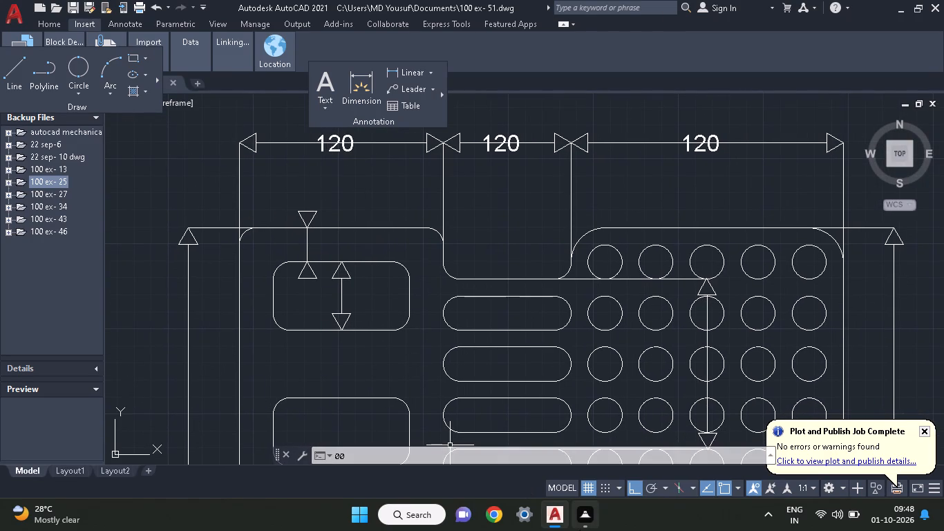
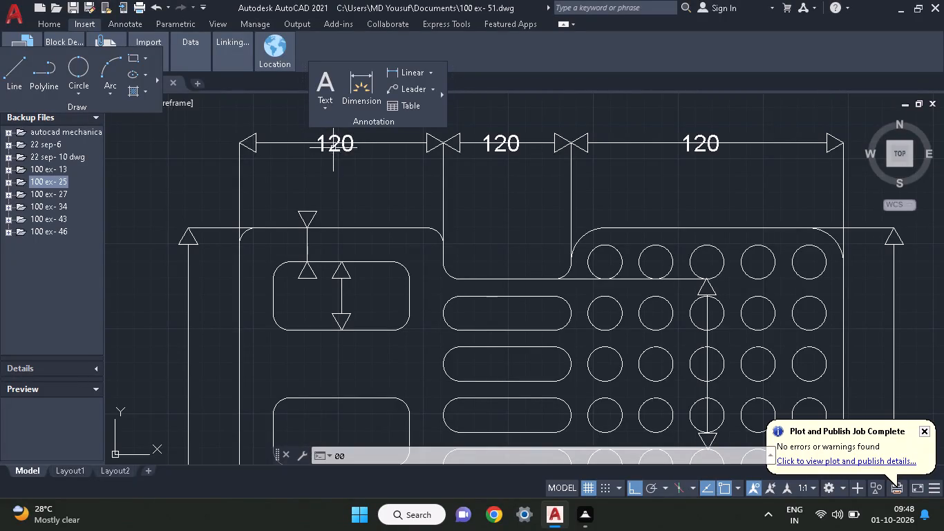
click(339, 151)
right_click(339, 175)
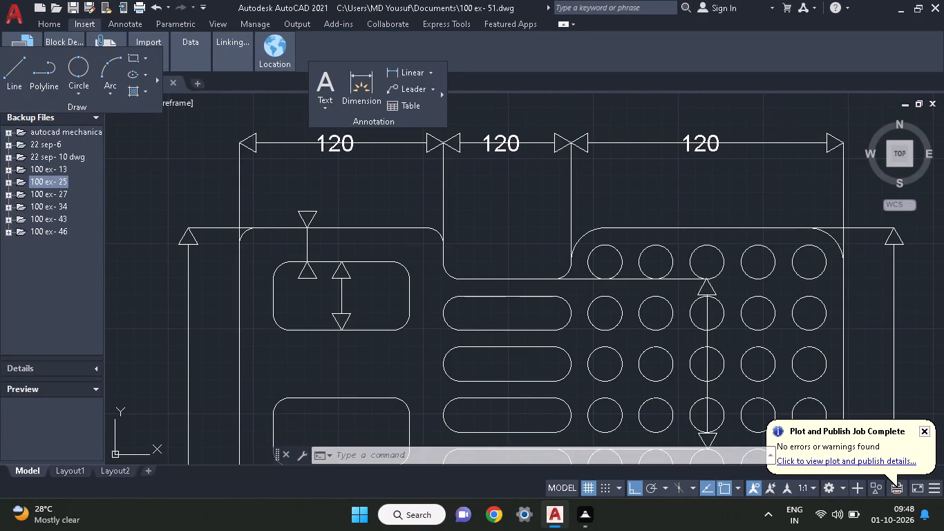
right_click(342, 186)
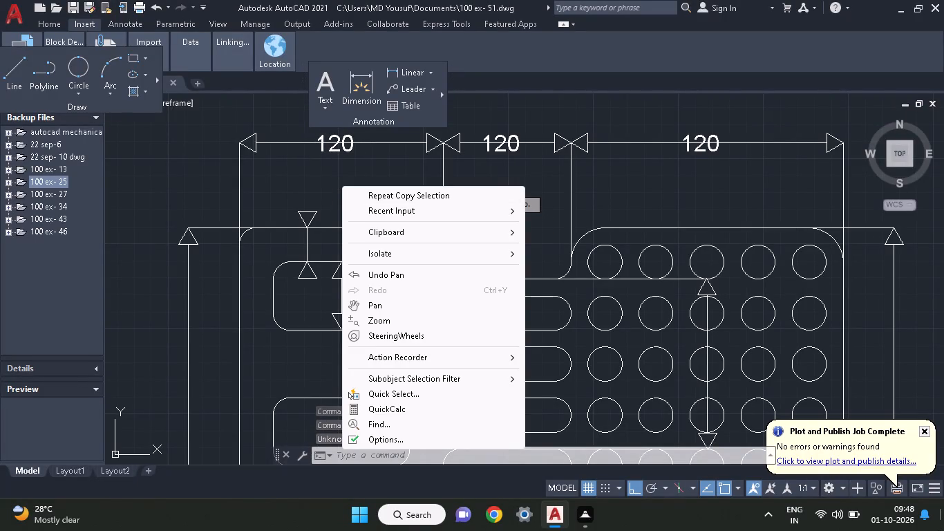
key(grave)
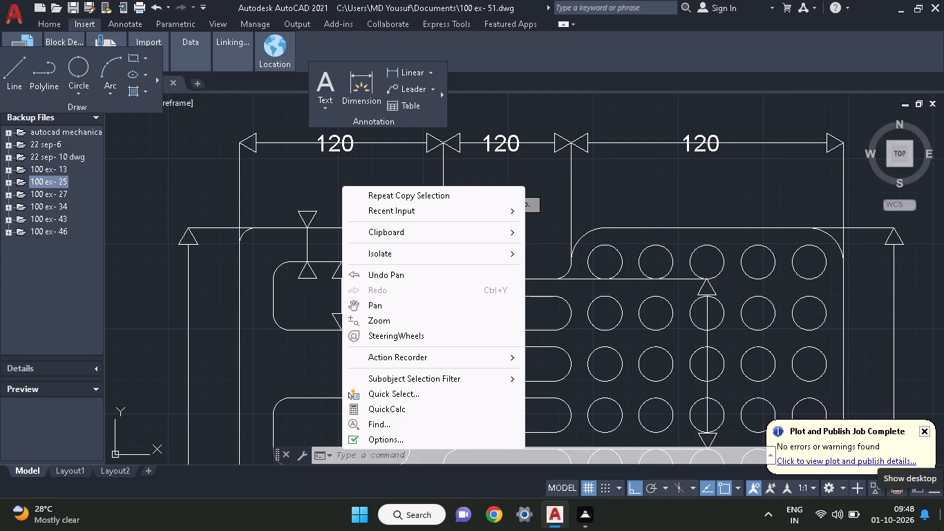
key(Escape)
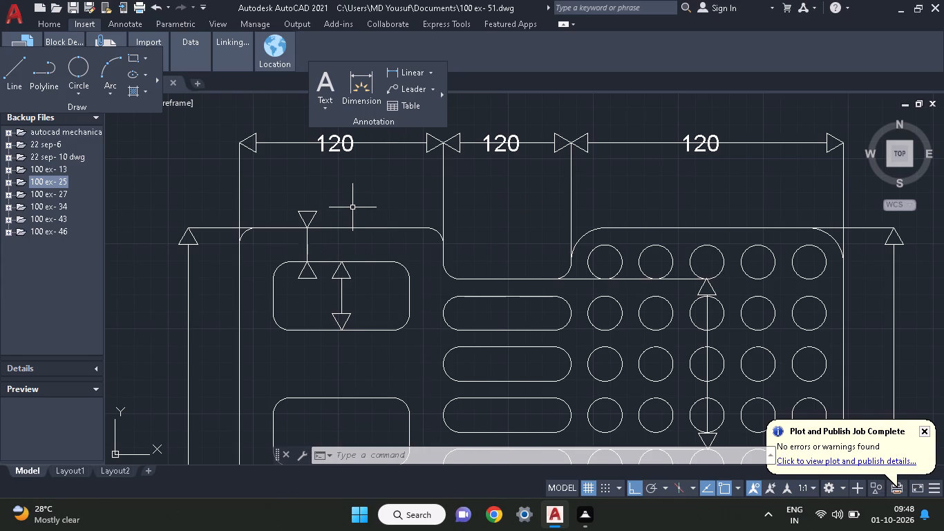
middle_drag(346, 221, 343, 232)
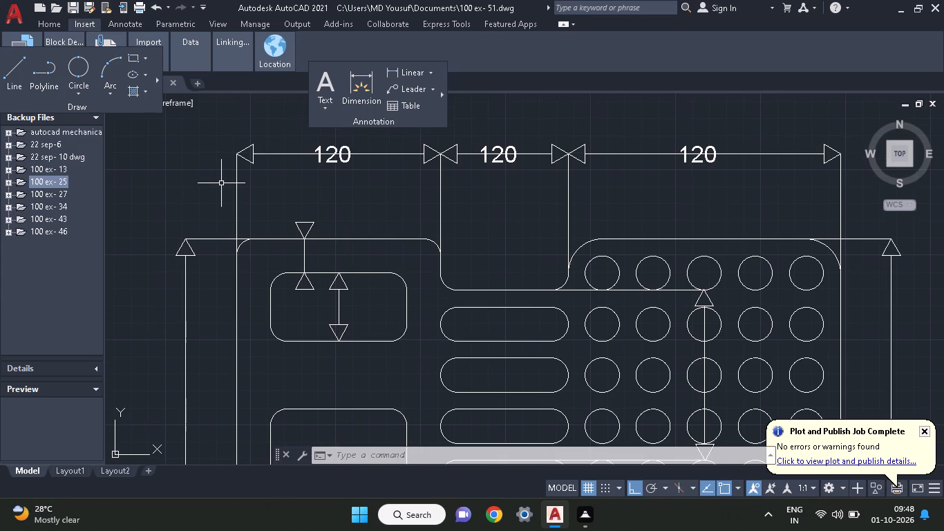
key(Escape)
Copy the first top 120 label to the midpoints of the outer-left height, upper-left pocket height and pocket-to-top-edge dimension lines.
key(c)
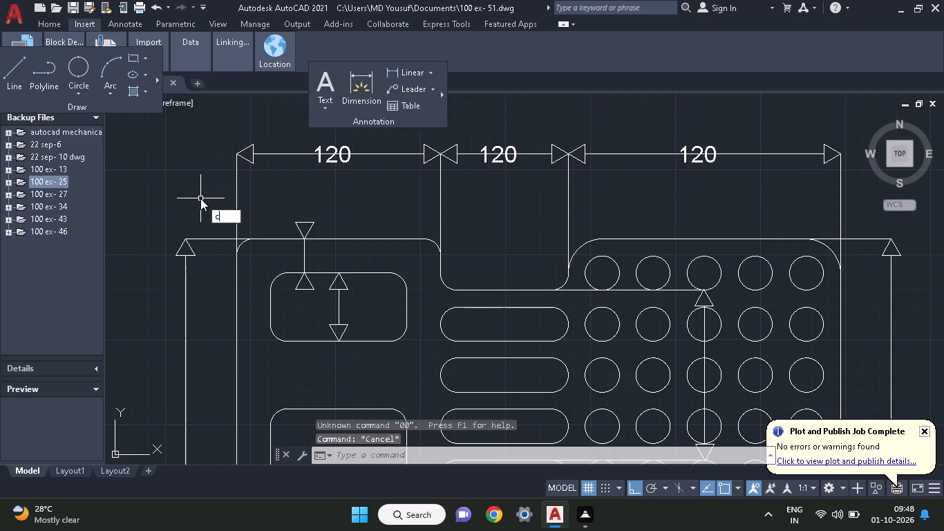
key(l)
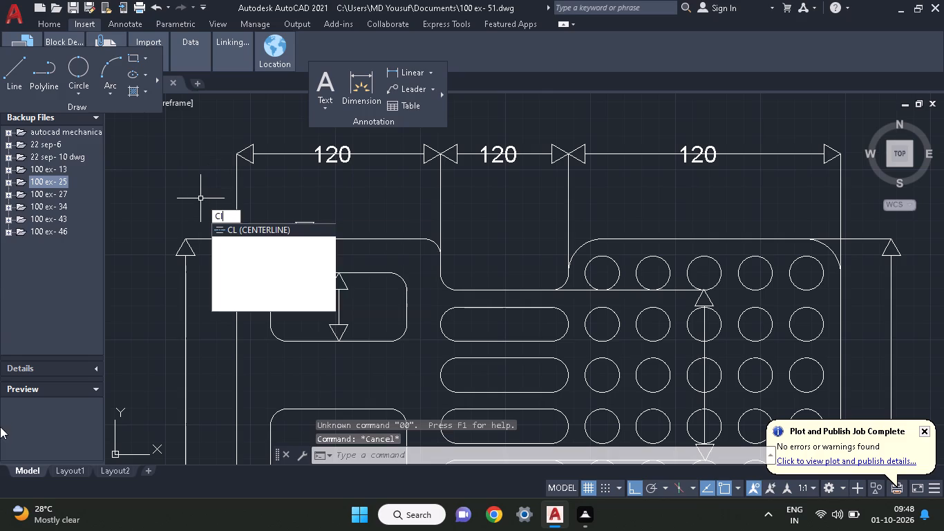
key(BackSpace)
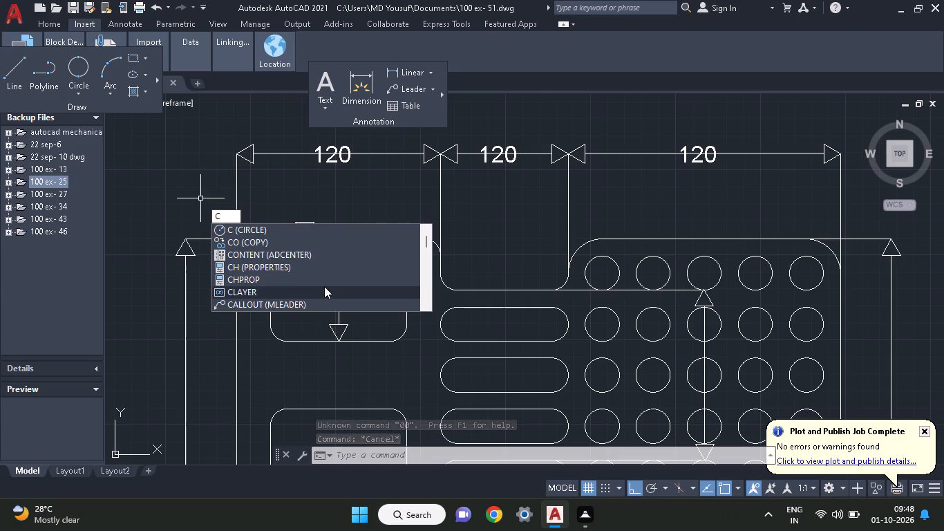
click(248, 244)
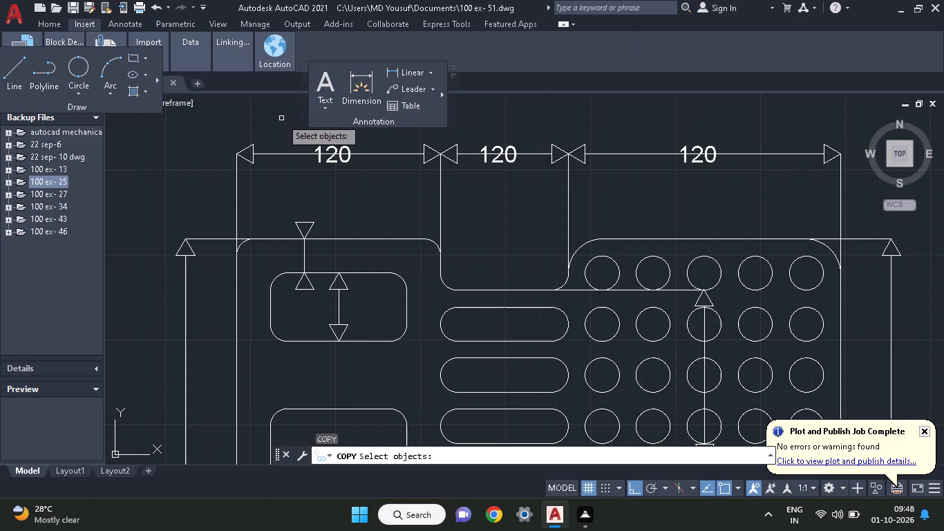
click(330, 156)
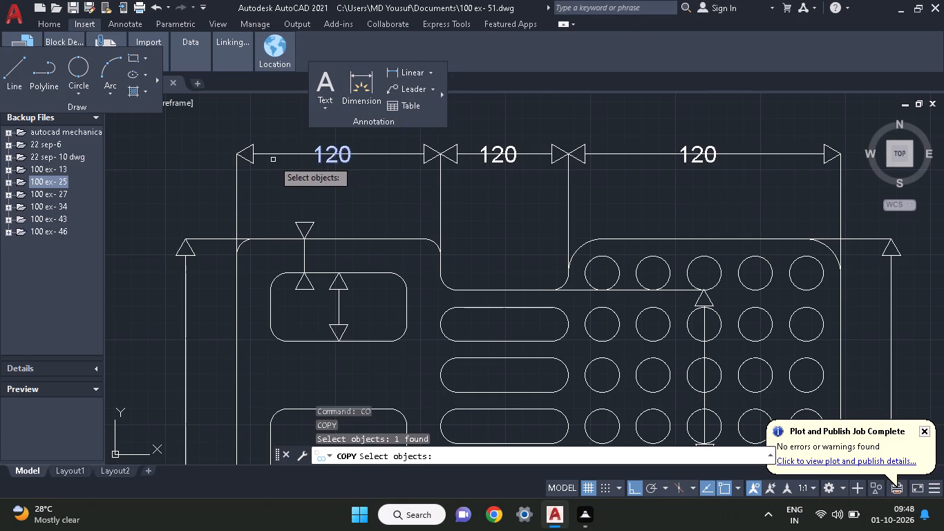
right_click(273, 160)
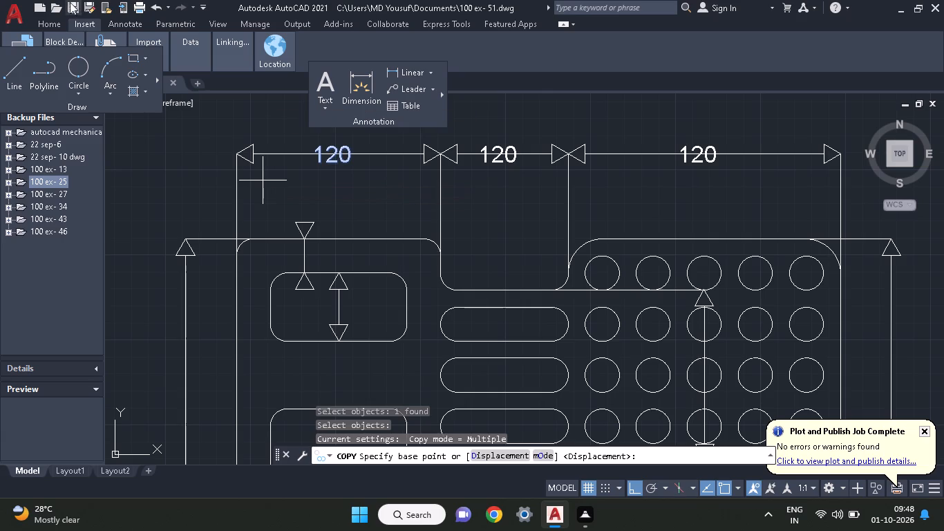
click(335, 158)
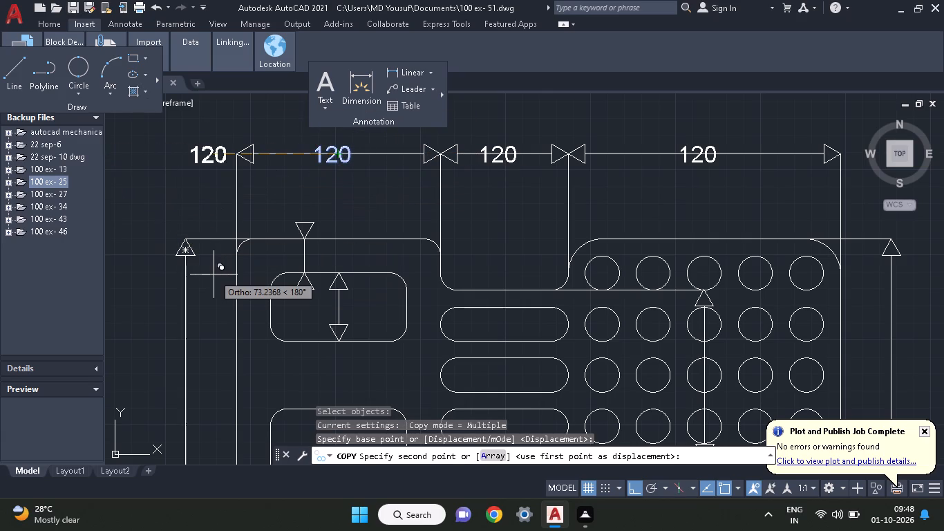
key(F8)
middle_drag(215, 274, 223, 232)
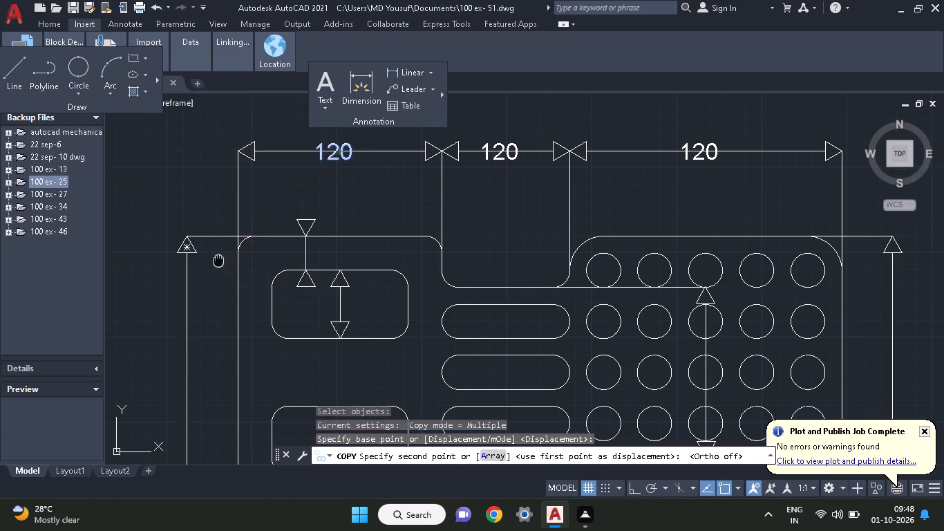
middle_drag(223, 232, 283, 217)
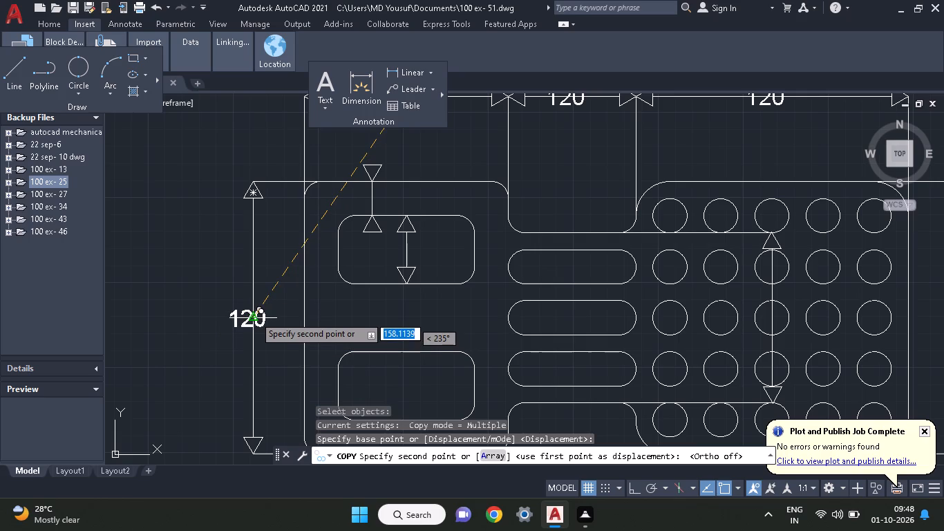
click(254, 316)
middle_drag(346, 313, 284, 306)
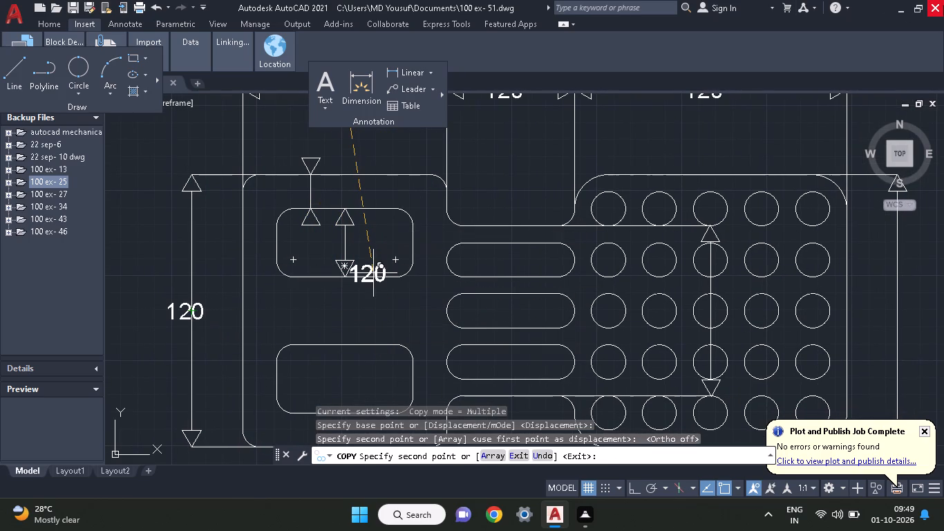
click(345, 243)
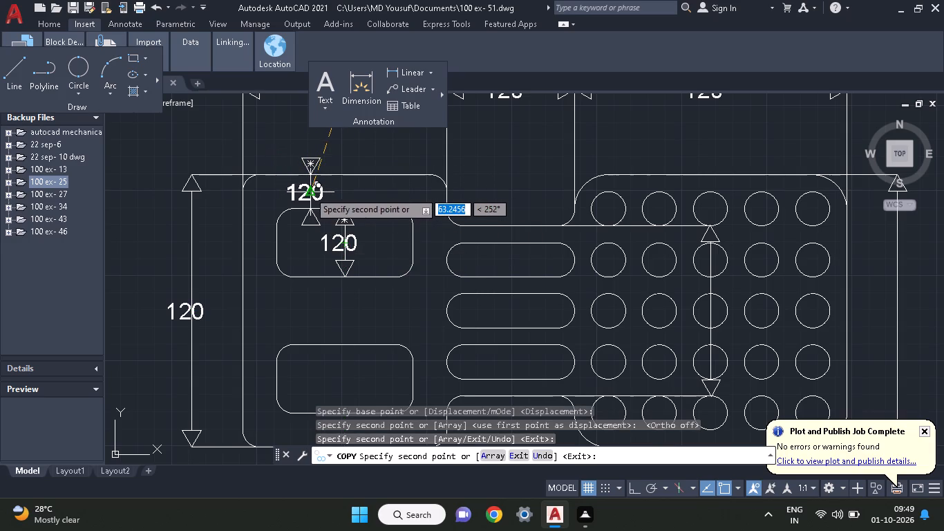
click(311, 190)
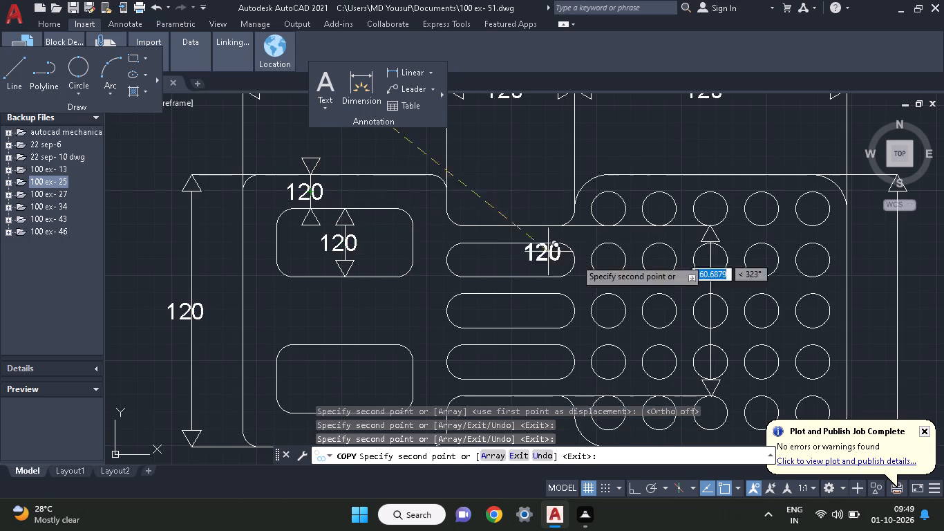
Place further copies of the 120 label at the midpoints of the vertical dimension lines through the hole grid and beyond the plate's right edge.
click(713, 310)
middle_drag(730, 280, 447, 234)
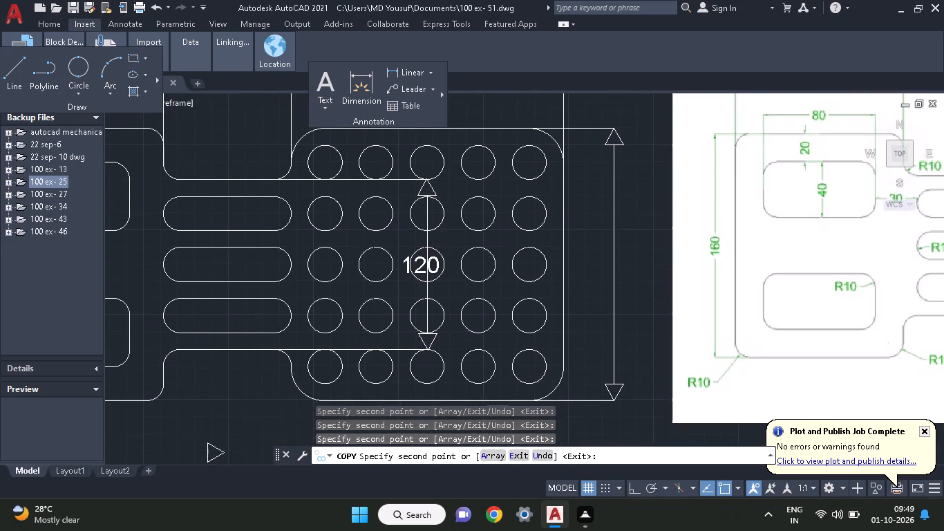
click(612, 261)
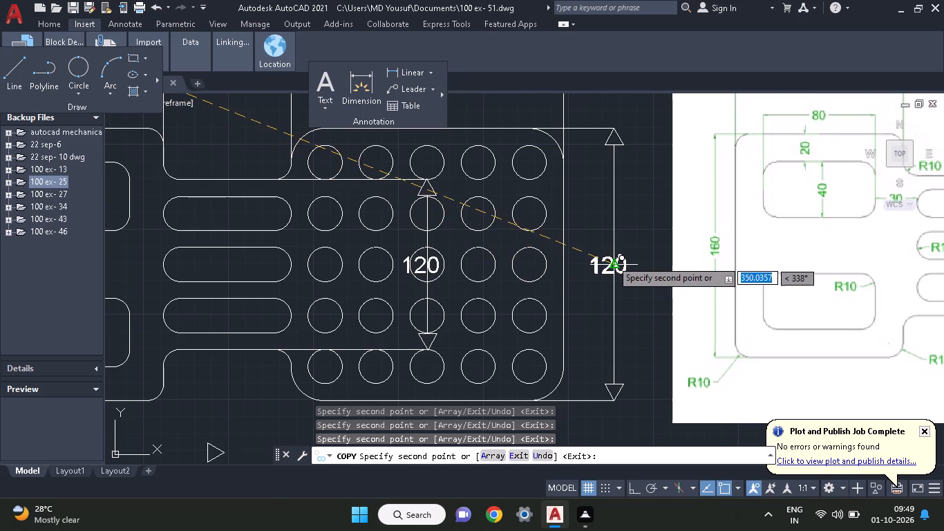
right_click(592, 241)
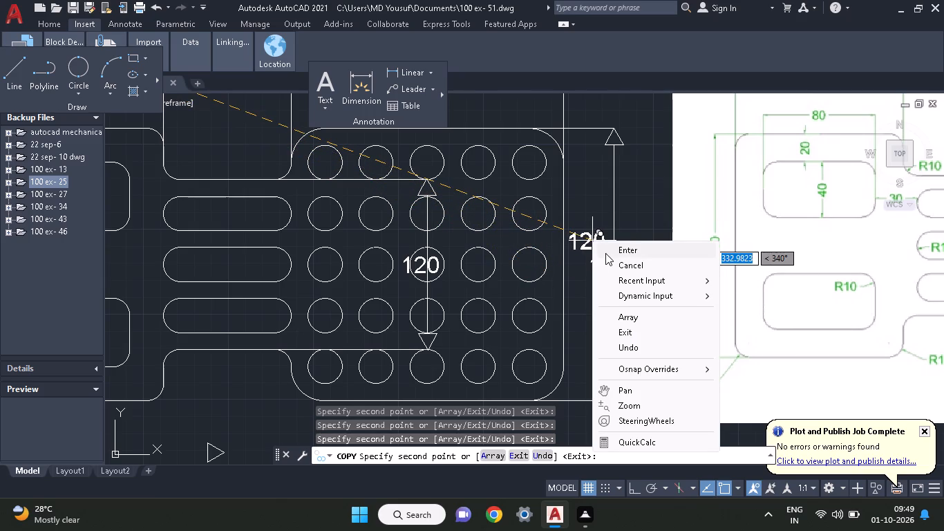
click(598, 250)
Rotate the 120 label on the plate's outer-left height dimension about the line's midpoint to read vertically upward.
middle_drag(672, 246, 831, 241)
middle_drag(267, 181, 439, 227)
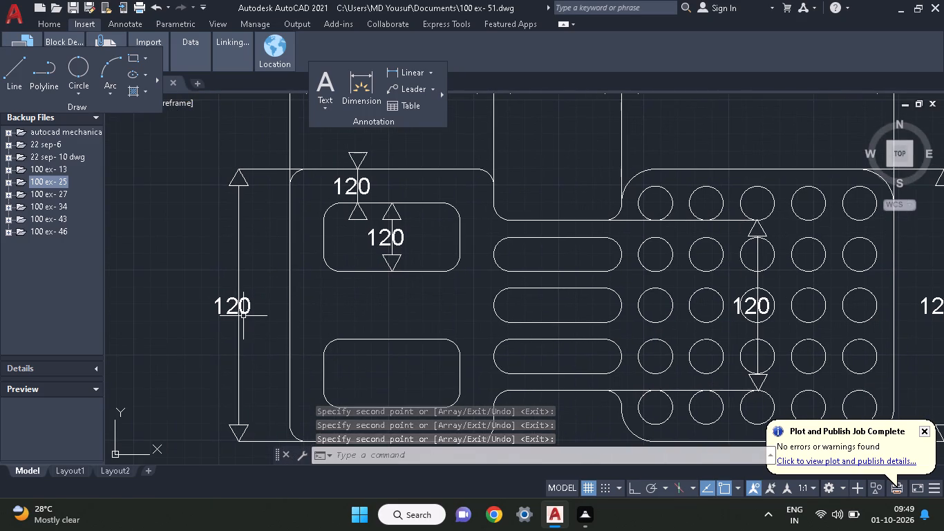
click(243, 310)
right_click(185, 265)
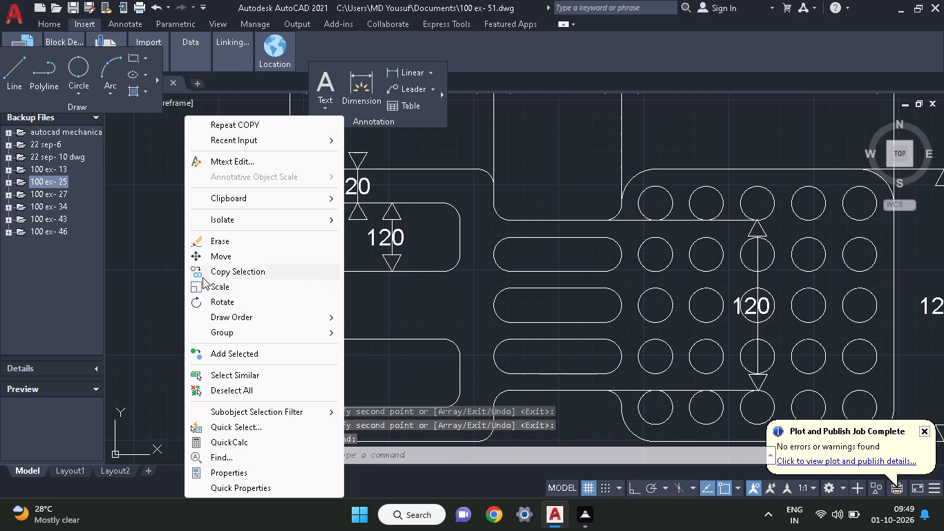
click(202, 303)
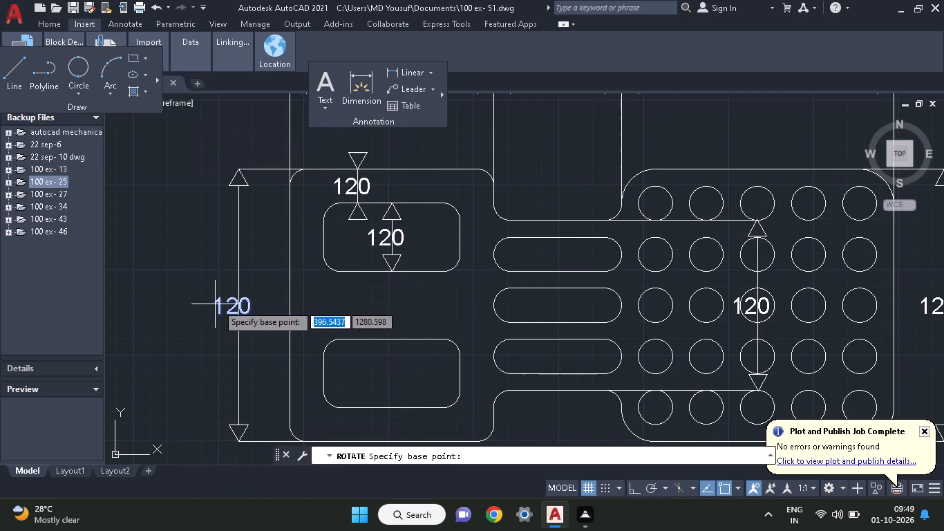
click(233, 306)
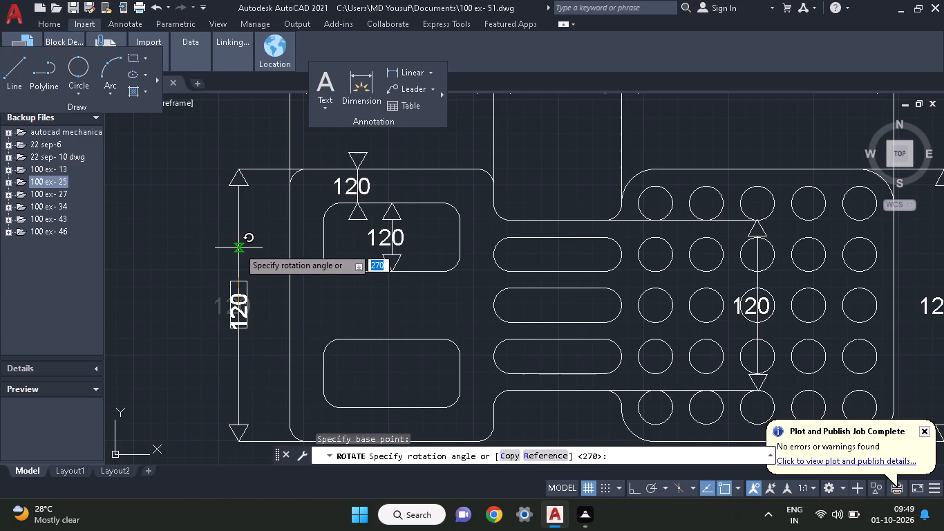
click(239, 246)
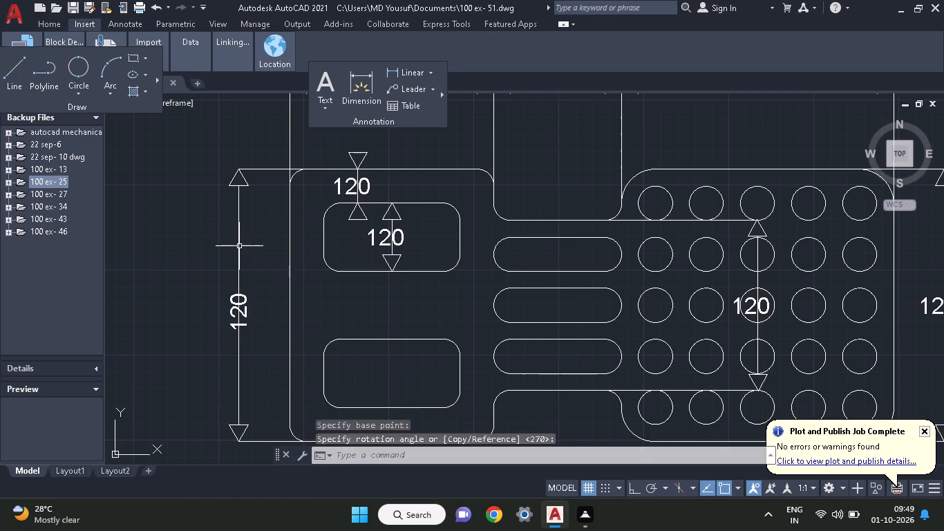
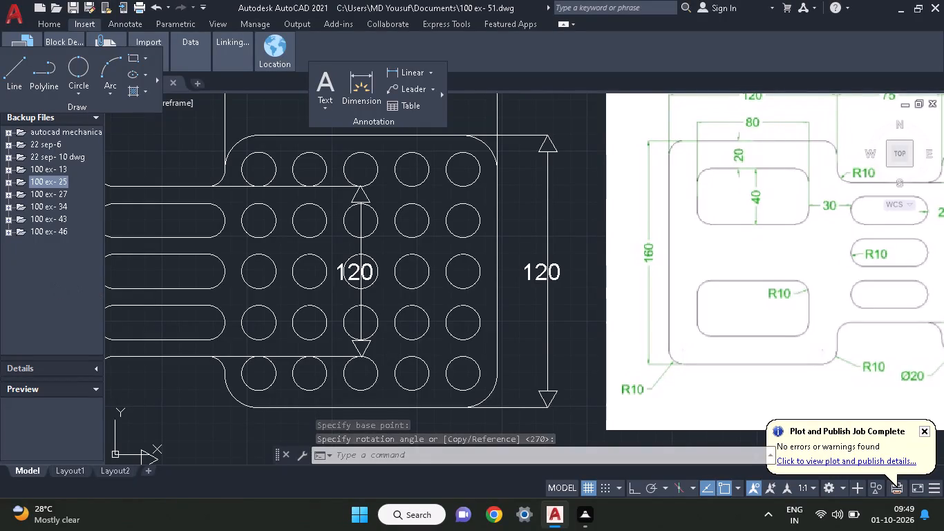
Change the text of the vertical label on the plate's outer-left height dimension to 160.
middle_drag(294, 284, 590, 306)
double_click(140, 293)
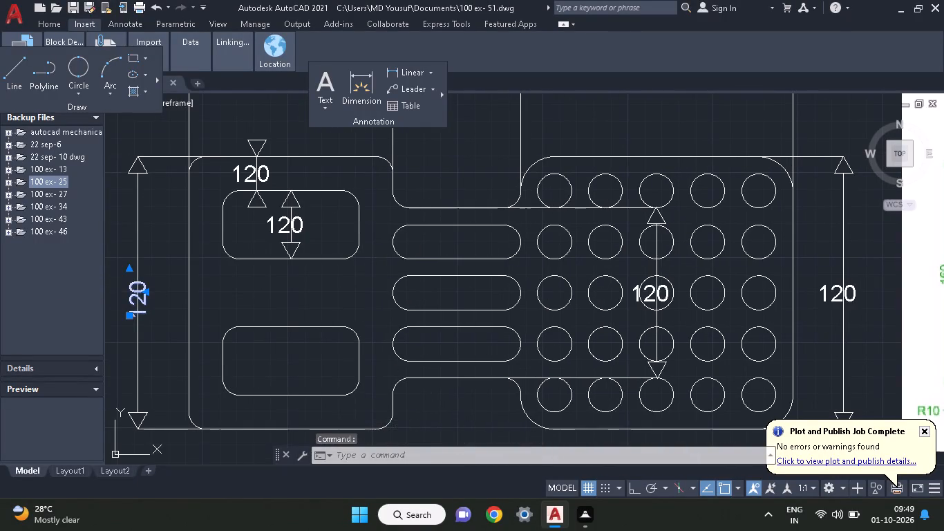
click(162, 326)
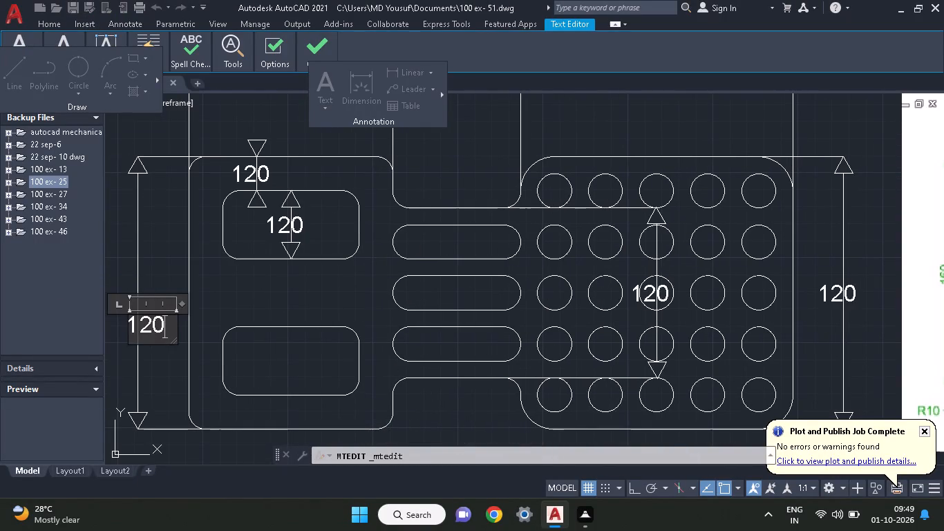
key(BackSpace)
key(BackSpace)
key(BackSpace)
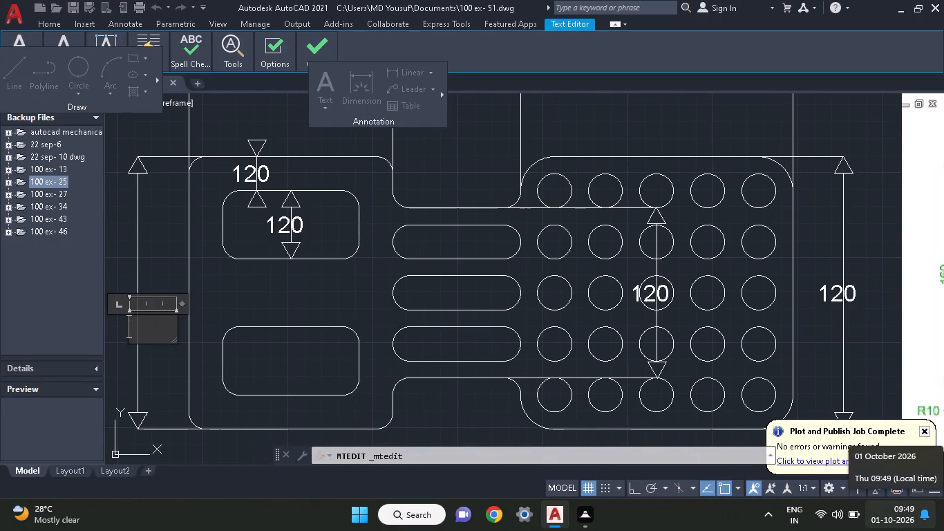
text(160)
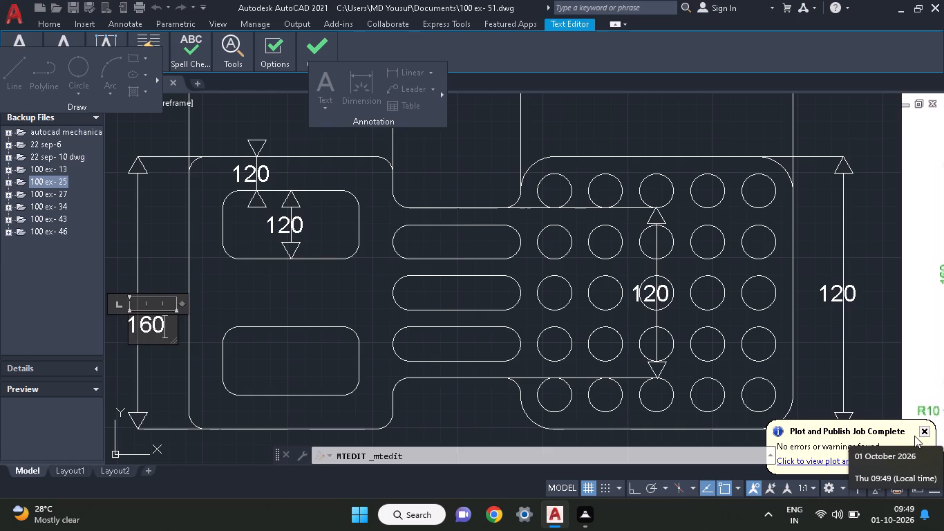
click(158, 232)
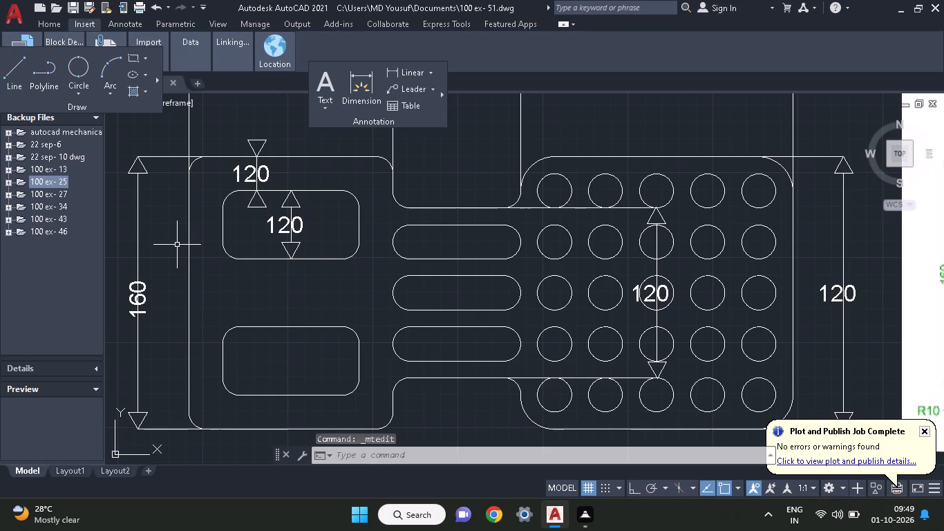
Trim away the part of the outer-left height dimension line that runs through the 160 label.
text(tr)
click(214, 277)
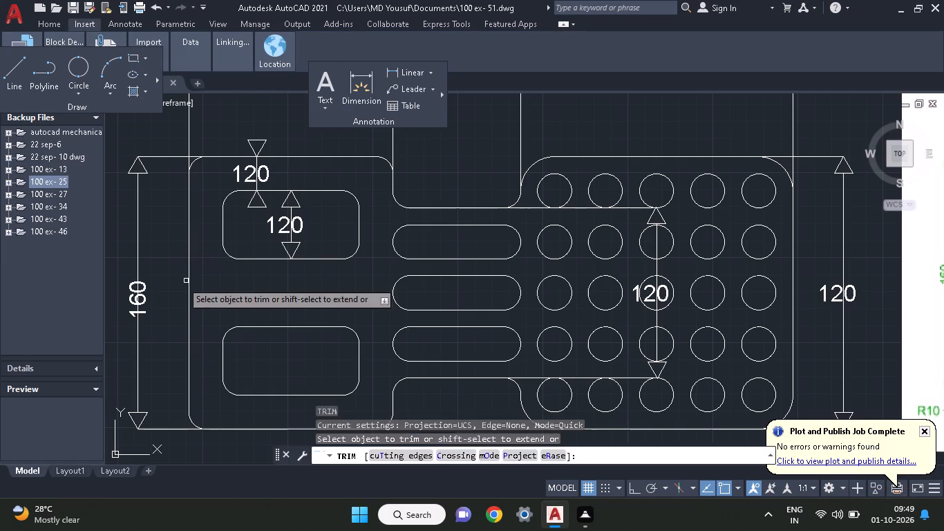
drag(154, 290, 69, 296)
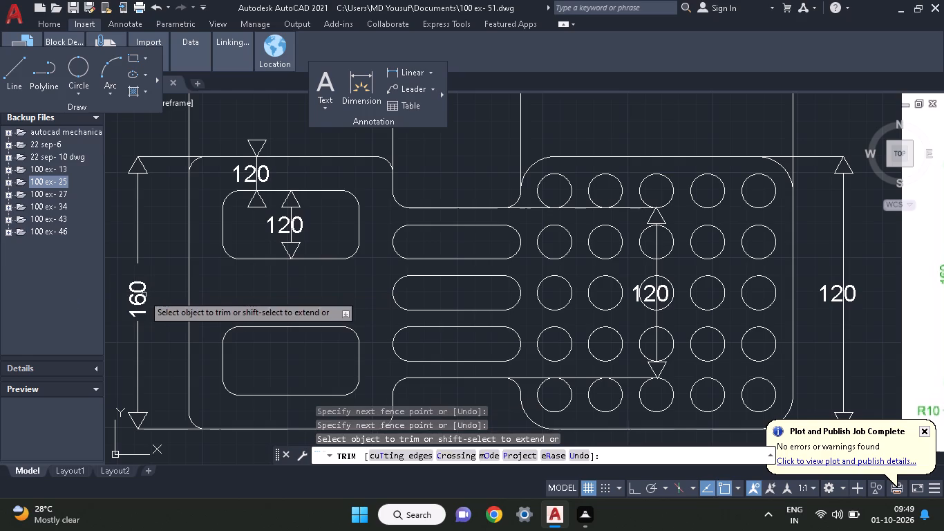
right_click(151, 276)
click(171, 288)
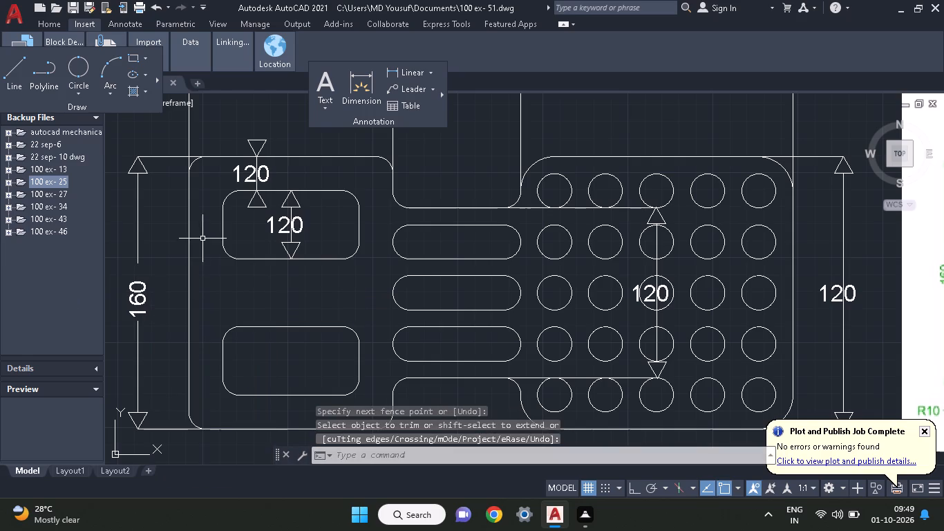
Change the label on the upper-left pocket's height dimension to 40.
middle_drag(468, 254, 214, 262)
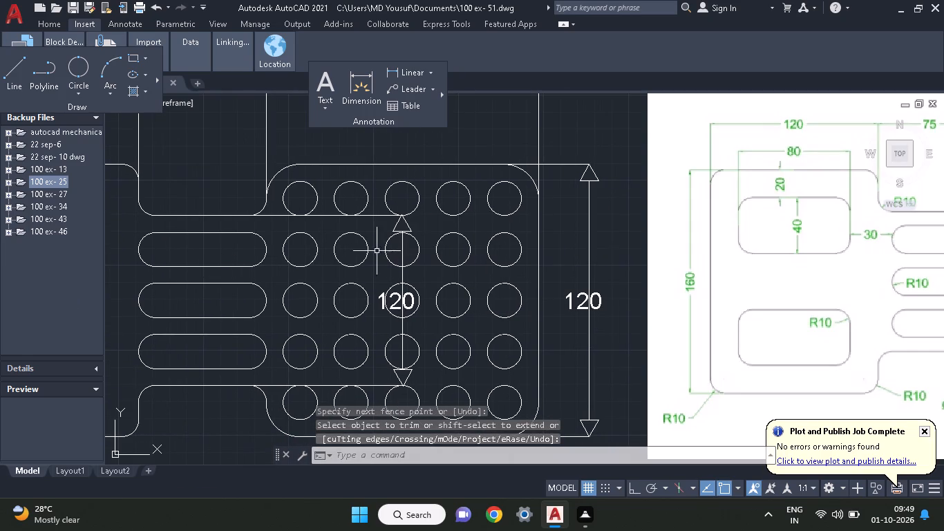
middle_drag(313, 242, 509, 265)
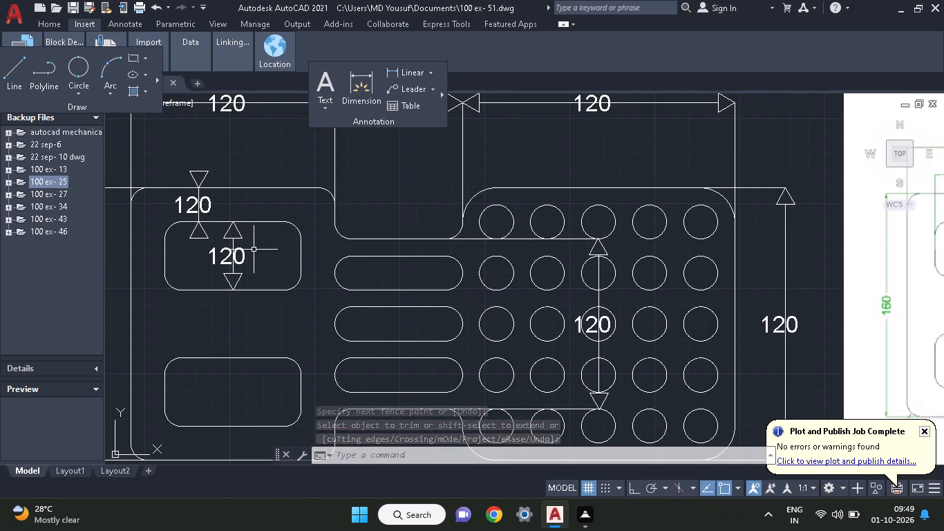
double_click(234, 255)
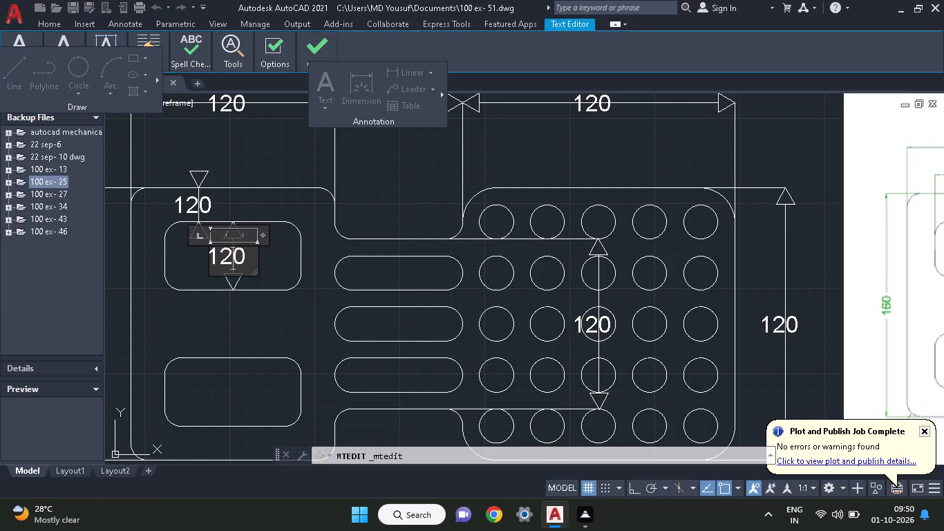
click(248, 262)
key(BackSpace)
key(BackSpace)
key(BackSpace)
text(40)
click(279, 243)
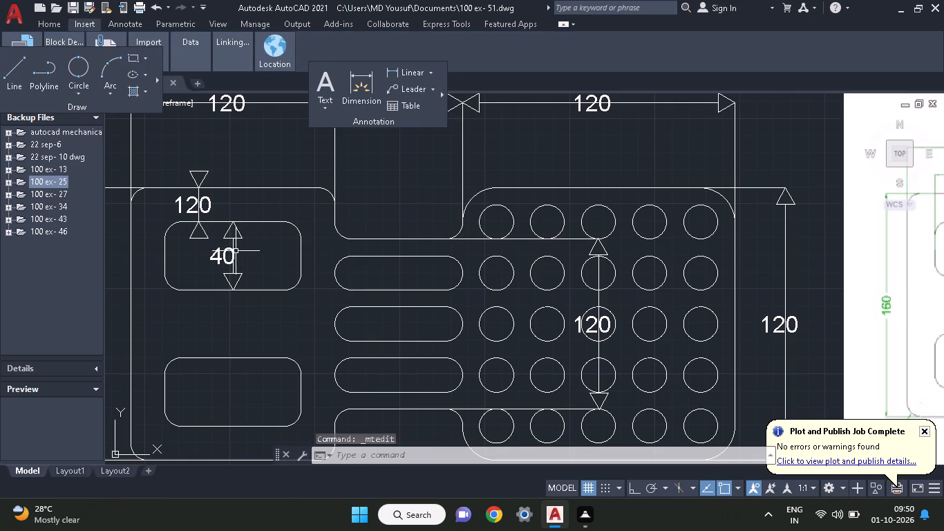
Rotate the upper-left pocket's 40 label about its middle to read vertically upward.
click(233, 252)
right_click(233, 252)
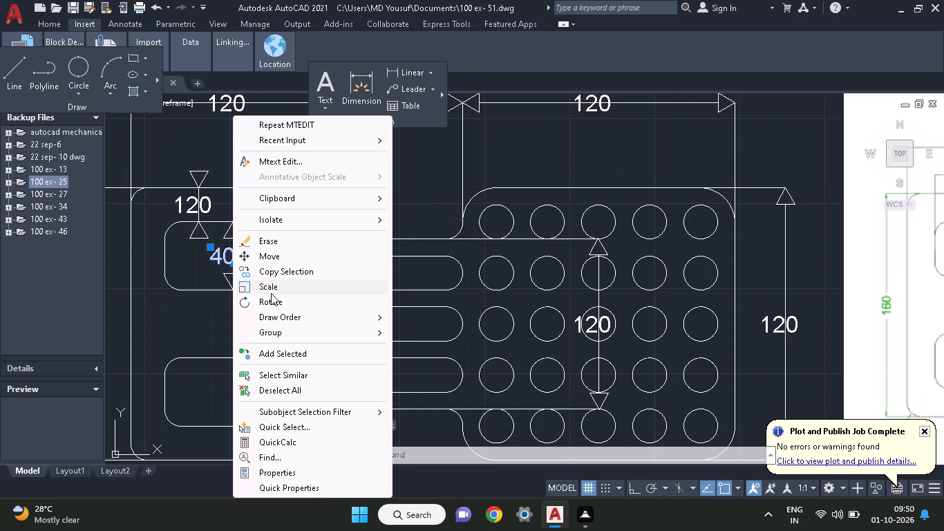
click(270, 303)
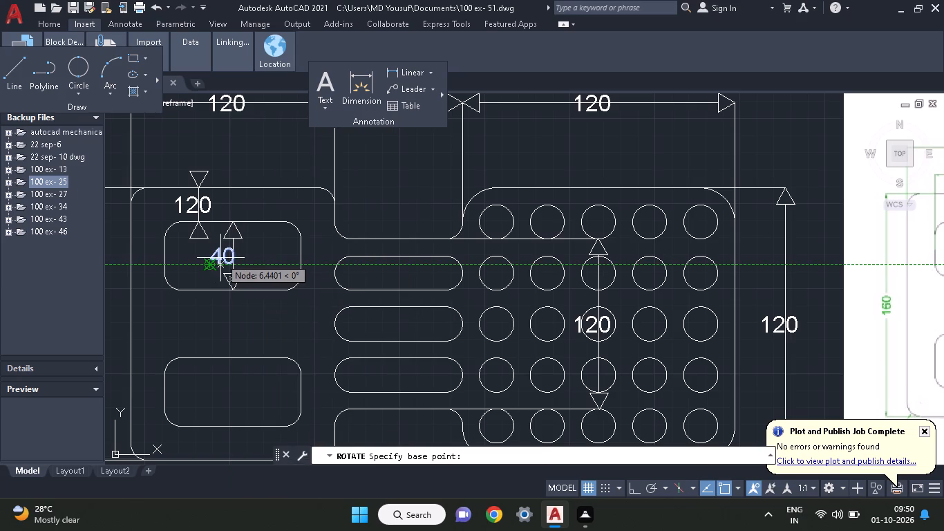
click(224, 257)
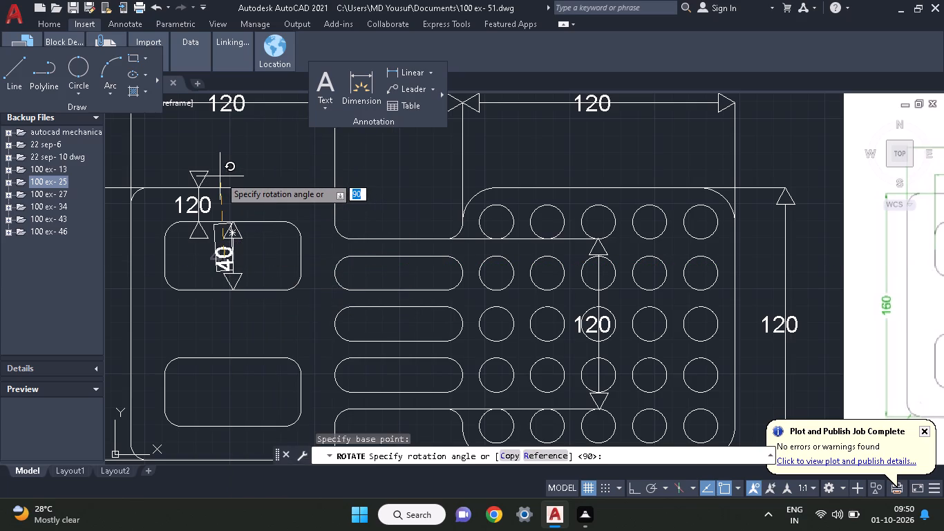
click(220, 176)
Move the rotated 40 label sideways so it is centred on the pocket's height dimension line.
click(220, 253)
right_click(272, 276)
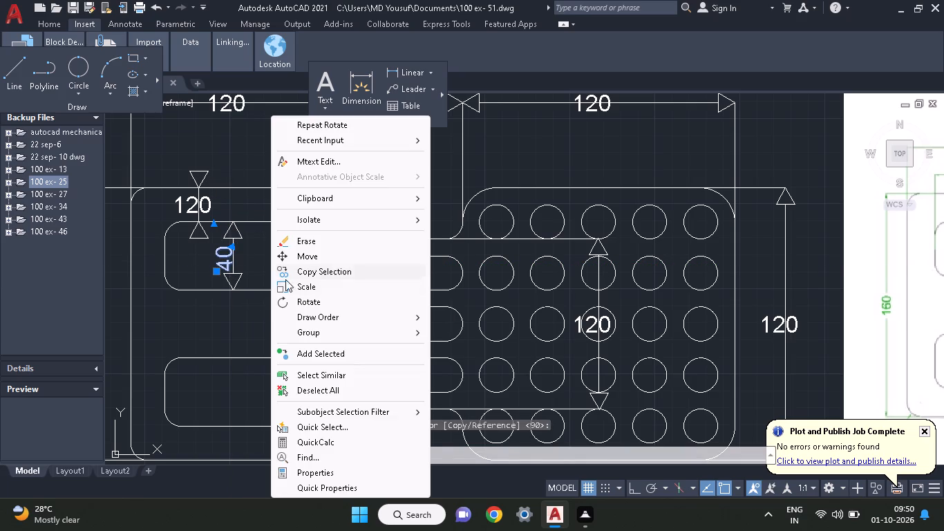
click(320, 261)
click(225, 258)
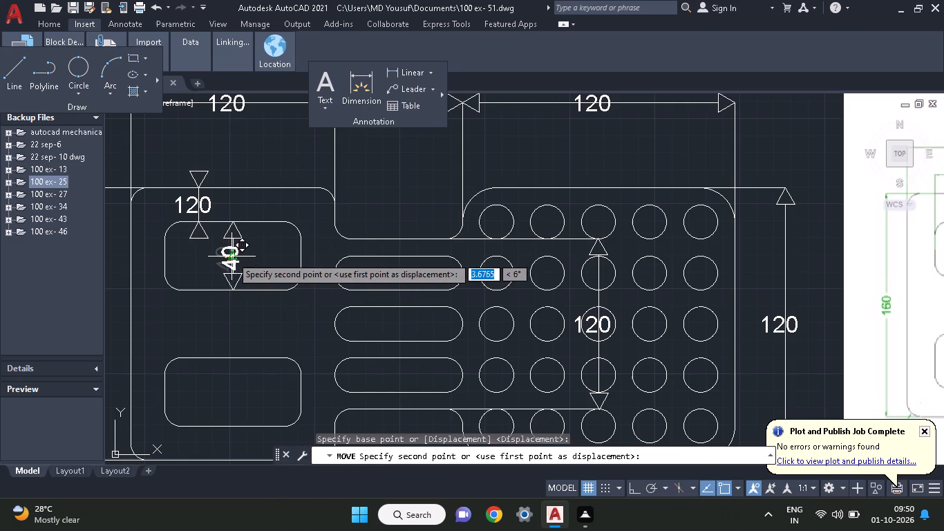
click(235, 257)
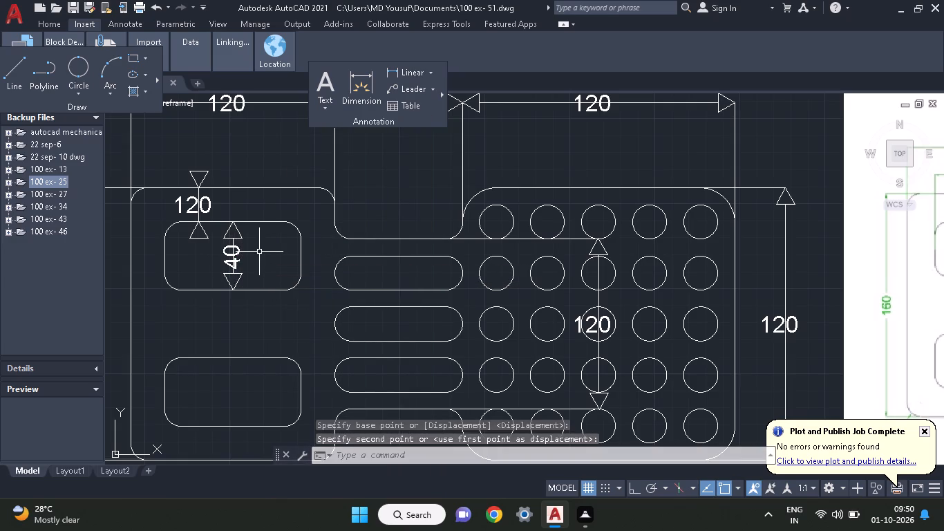
Trim away the part of the pocket height dimension line that runs through the 40 label.
middle_drag(260, 252, 249, 252)
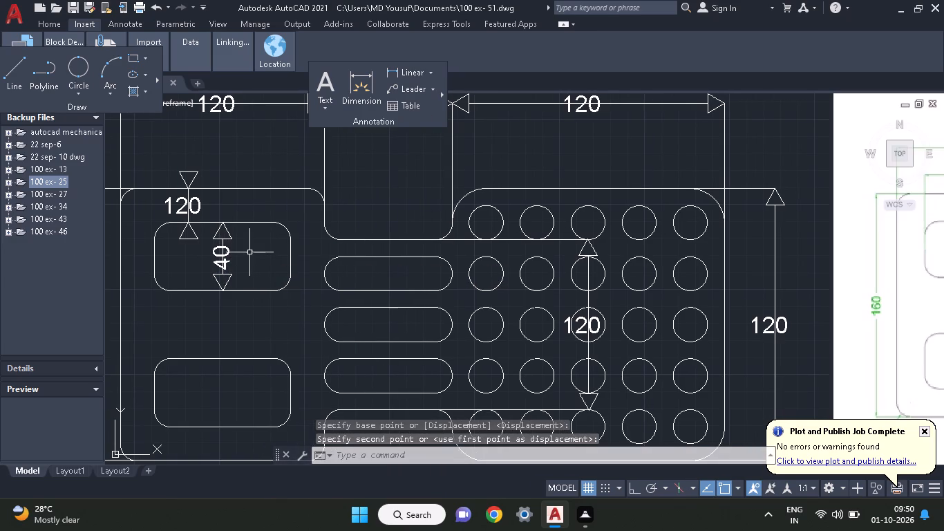
text(tr)
click(287, 288)
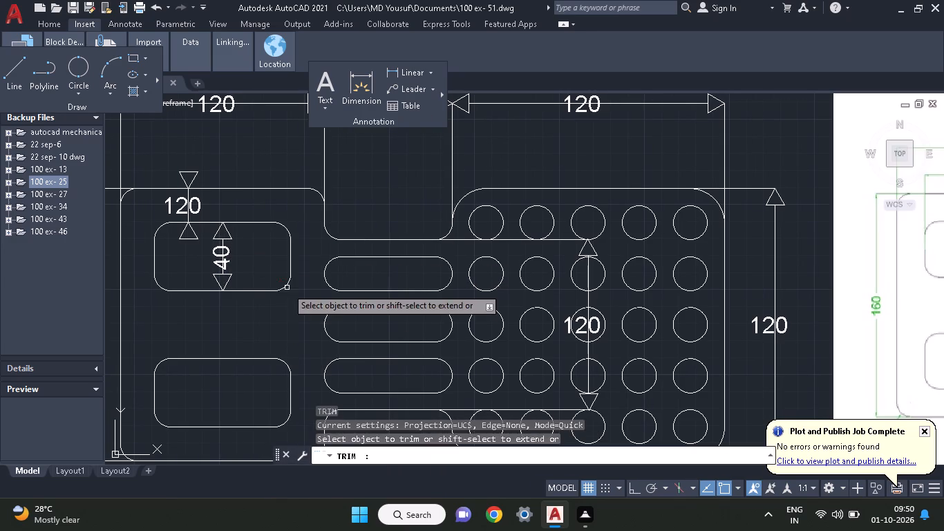
drag(253, 260, 198, 254)
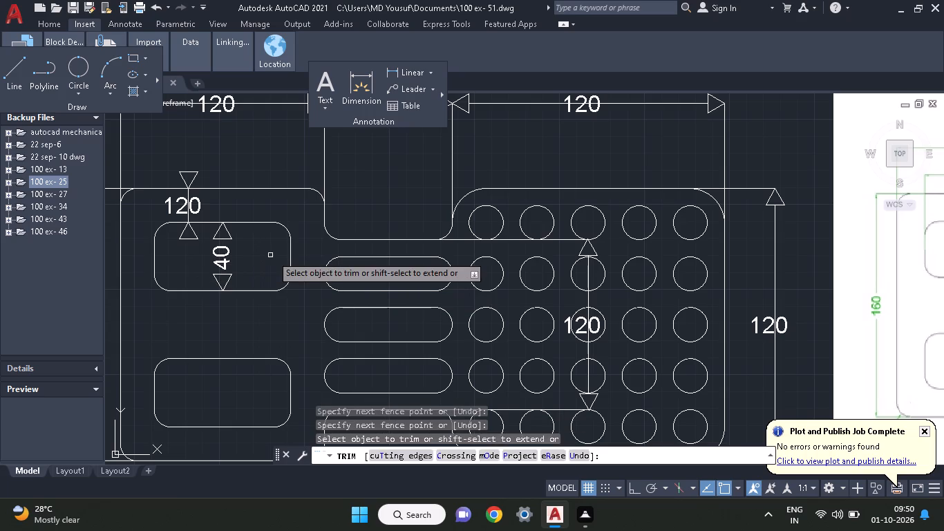
key(Escape)
Rotate the 120 label on the pocket-to-top-edge dimension about its dimension line to read vertically upward.
middle_drag(264, 255, 75, 269)
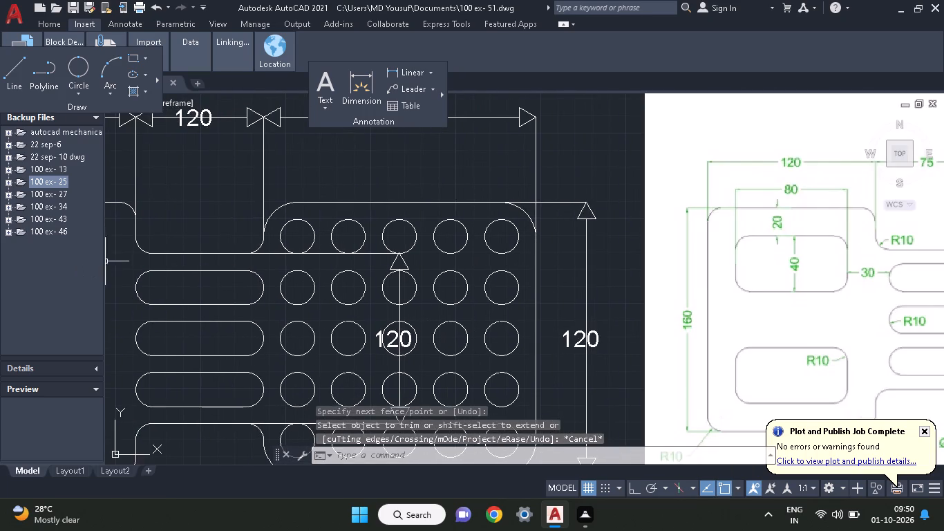
middle_drag(118, 254, 467, 337)
click(357, 312)
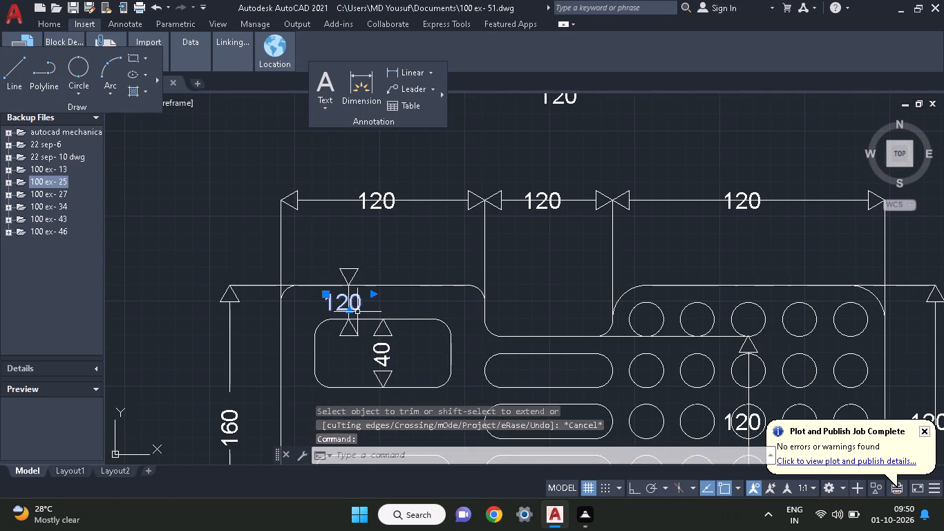
right_click(375, 252)
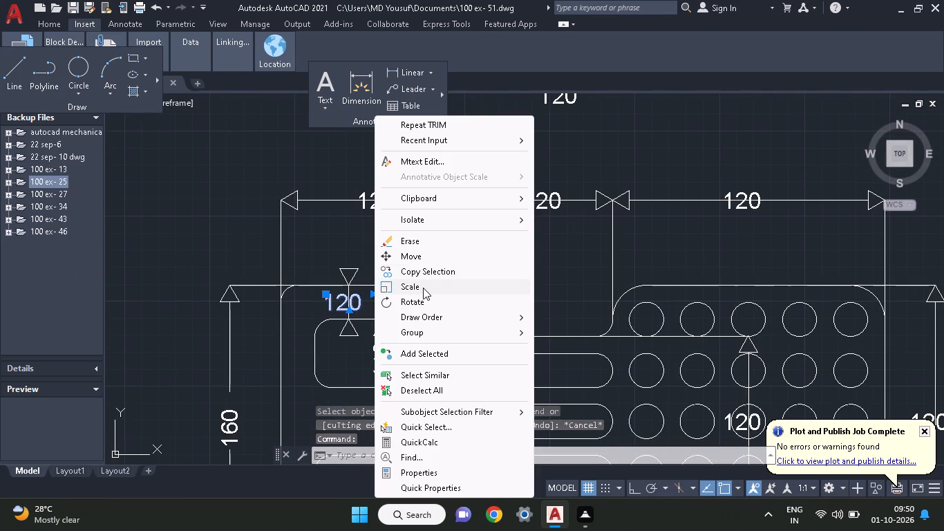
click(420, 305)
click(352, 302)
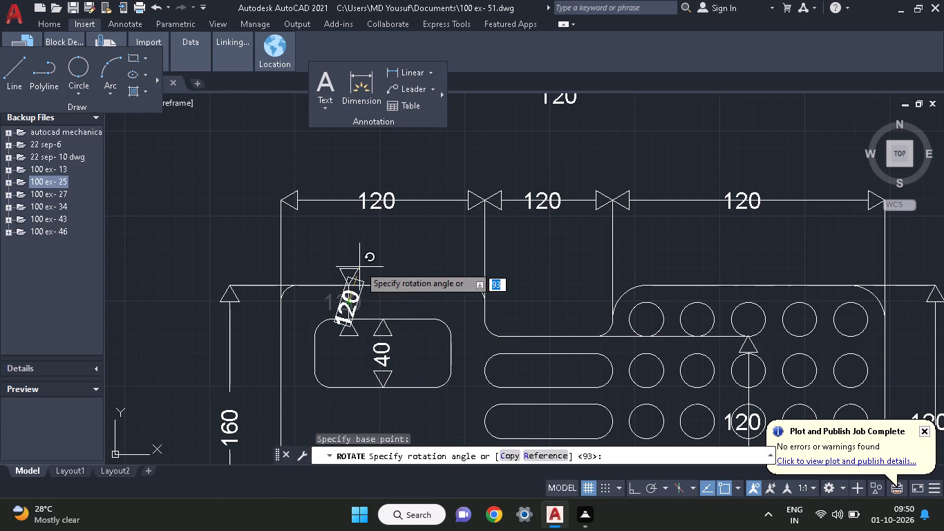
click(348, 251)
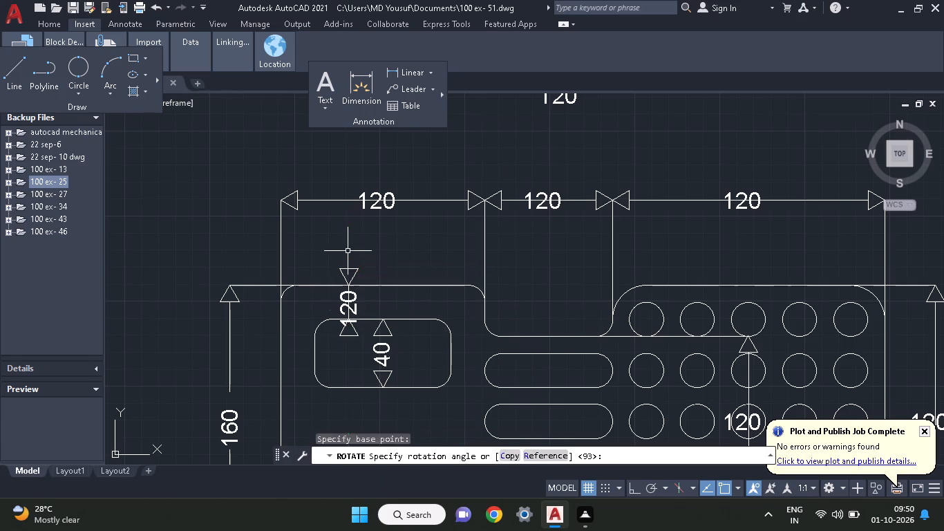
Change the rotated label on the pocket-to-top-edge dimension to 20.
double_click(351, 299)
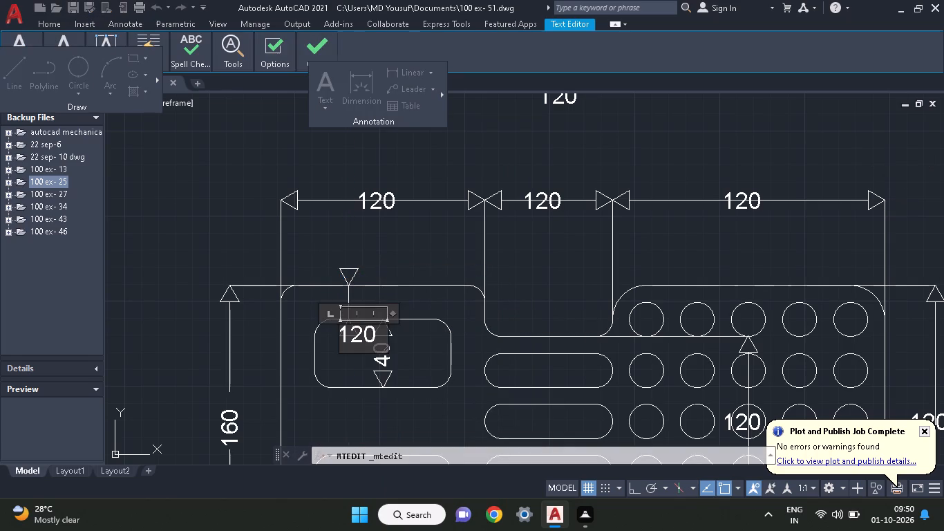
click(349, 336)
key(BackSpace)
click(382, 283)
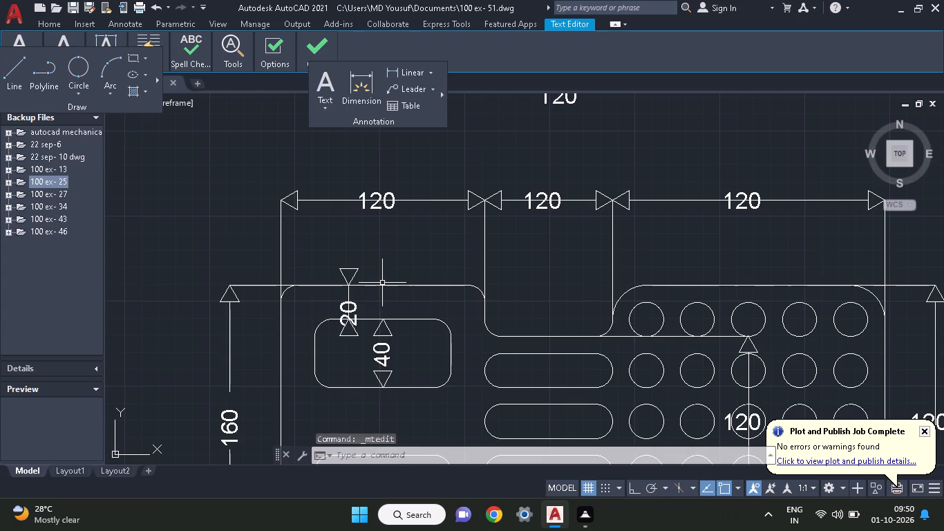
Copy the 20 label a short distance upward along the pocket-to-top-edge dimension line.
click(353, 313)
right_click(353, 313)
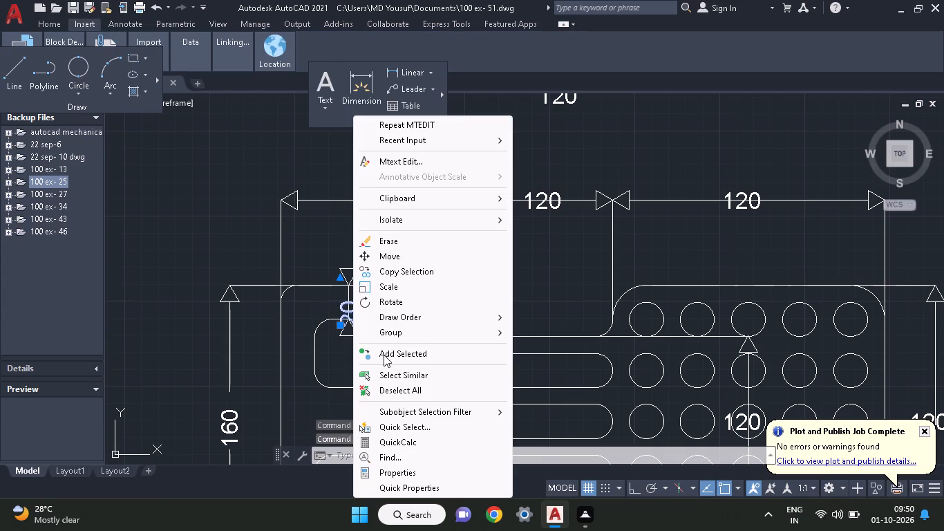
click(370, 271)
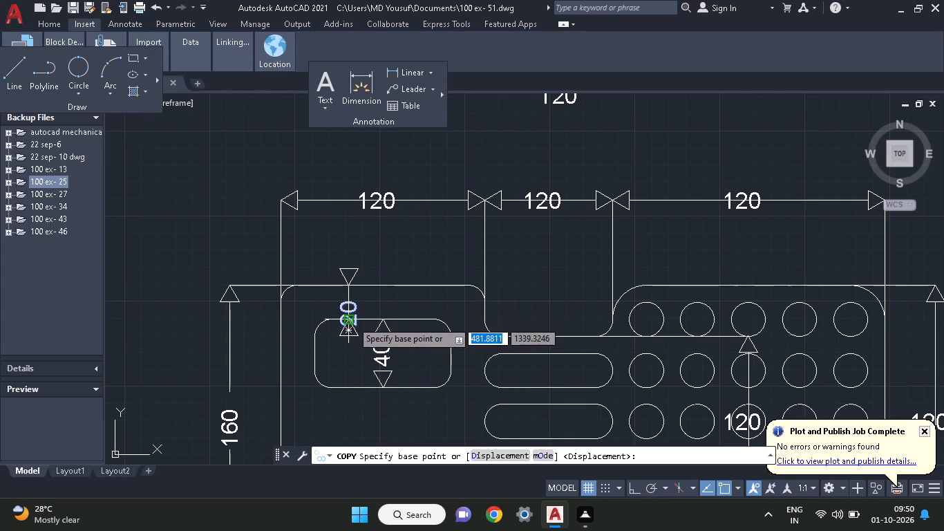
click(351, 308)
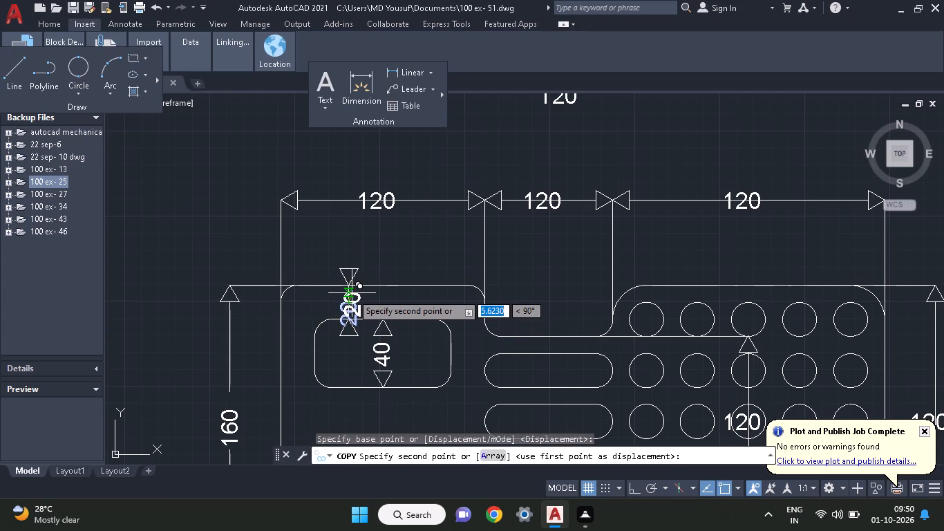
click(352, 293)
key(Escape)
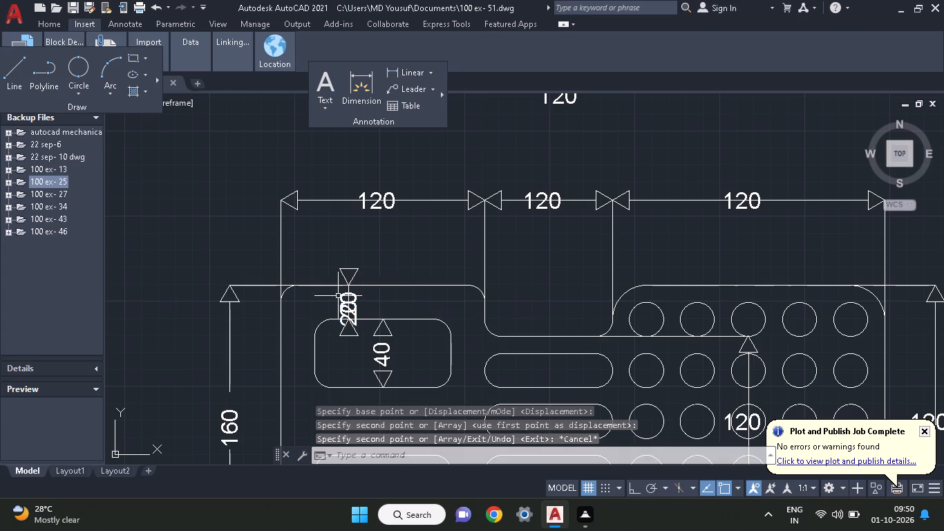
Erase the lower duplicate of the 20 label on the pocket-to-top-edge dimension.
click(343, 319)
right_click(329, 314)
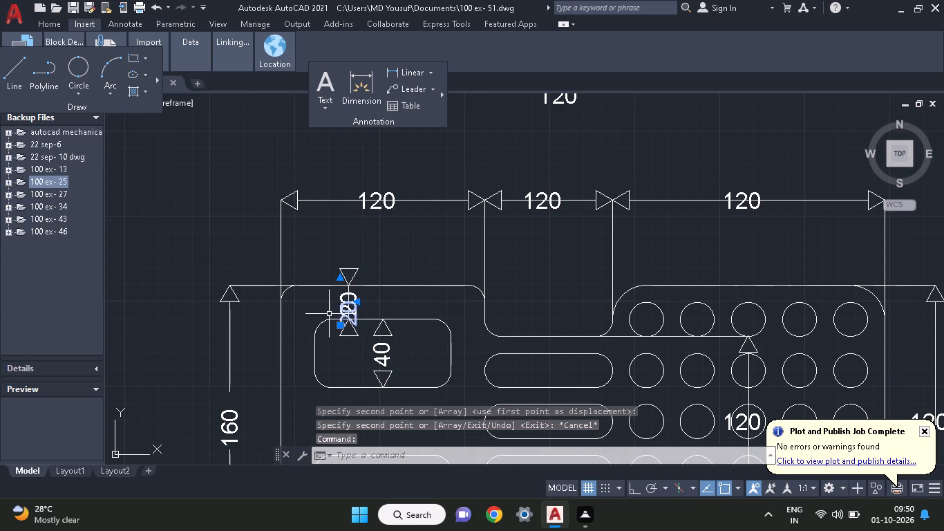
click(348, 243)
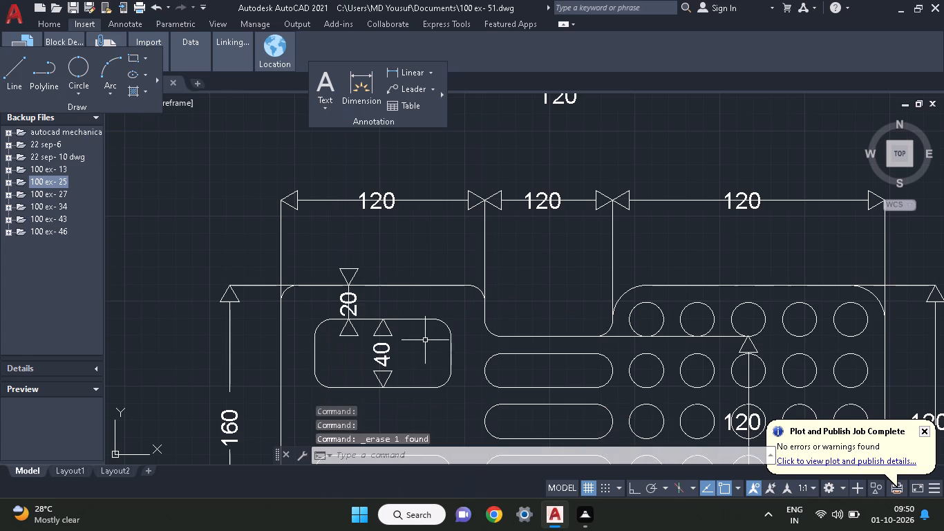
Trim away the part of the pocket-to-top-edge dimension line that runs through the 20 label.
middle_drag(425, 340, 407, 324)
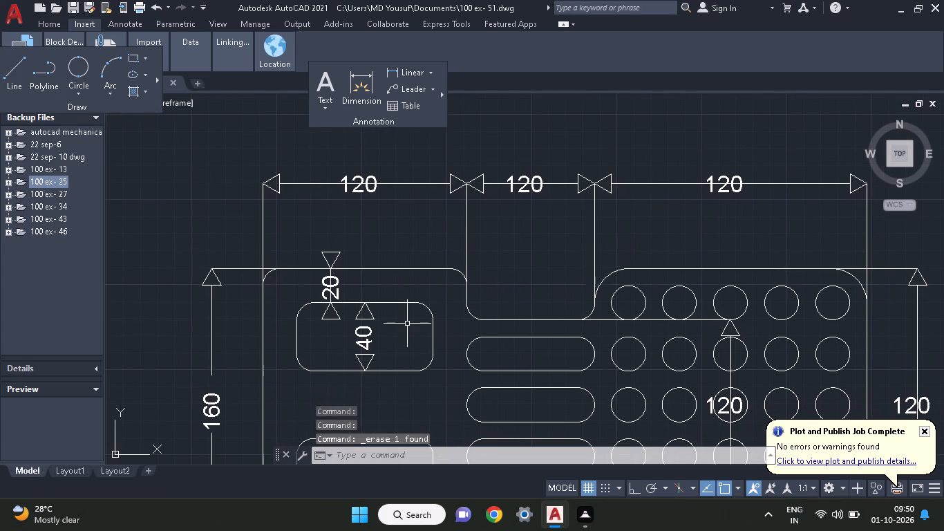
text(tr)
click(428, 350)
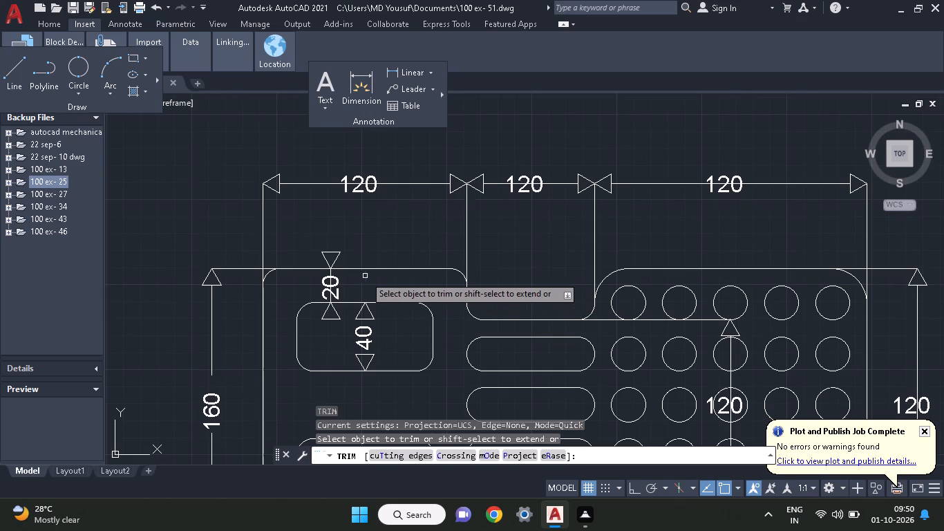
drag(350, 283, 294, 287)
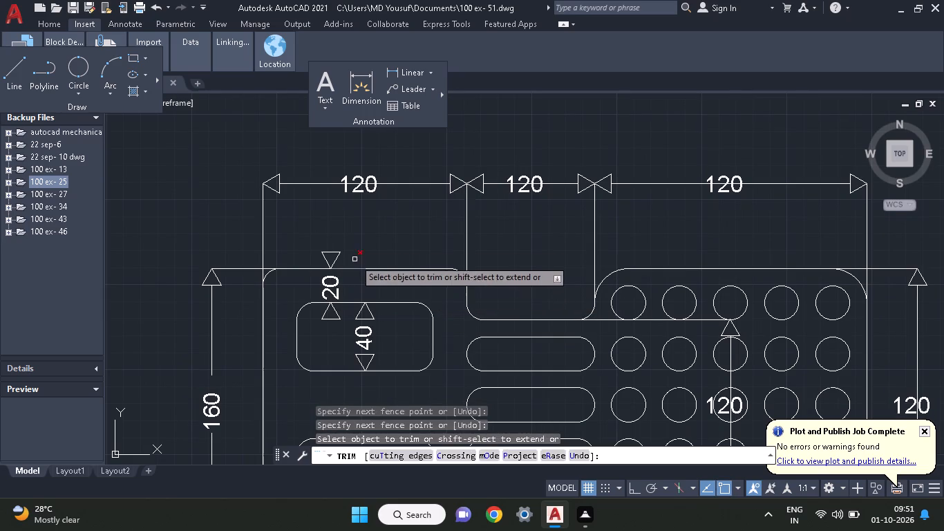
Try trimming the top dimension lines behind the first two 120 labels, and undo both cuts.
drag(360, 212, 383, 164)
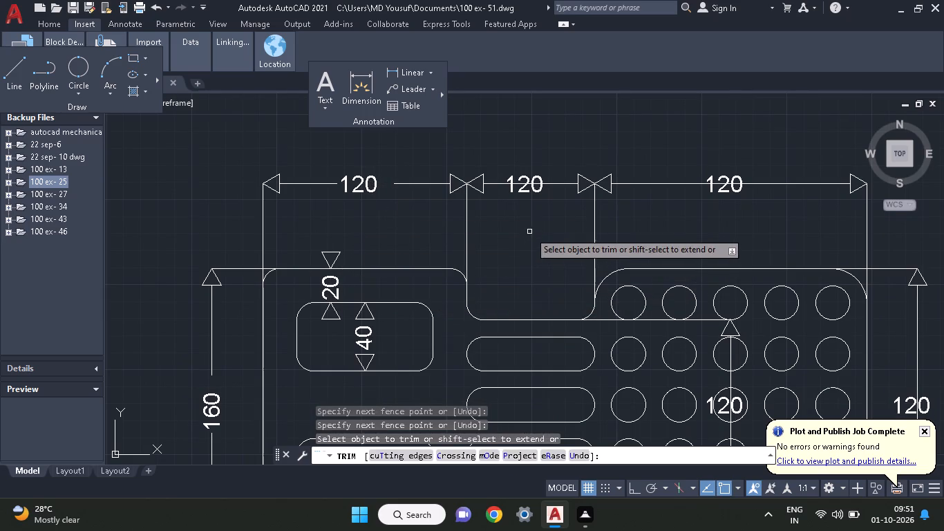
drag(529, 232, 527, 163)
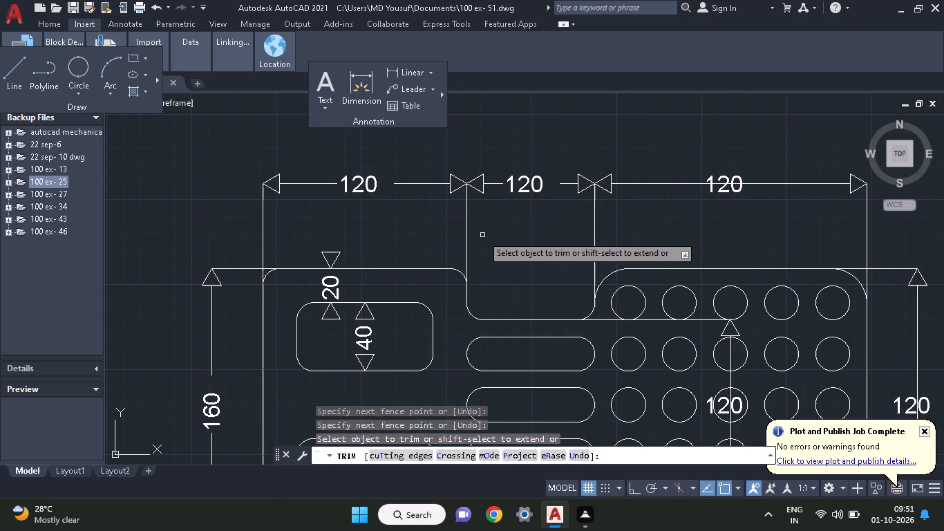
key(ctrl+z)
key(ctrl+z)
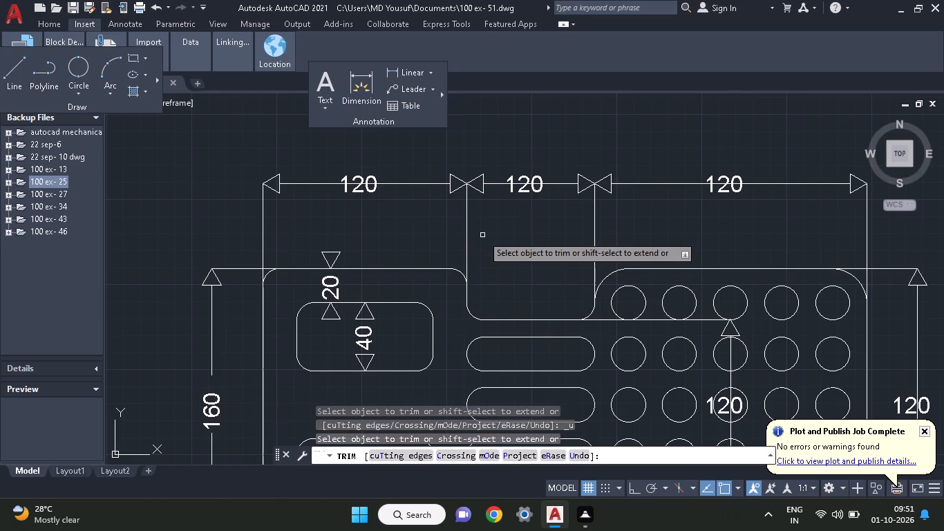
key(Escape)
Change the label on the middle top dimension, above the notch, to 75.
middle_drag(482, 235, 211, 238)
middle_drag(228, 239, 257, 239)
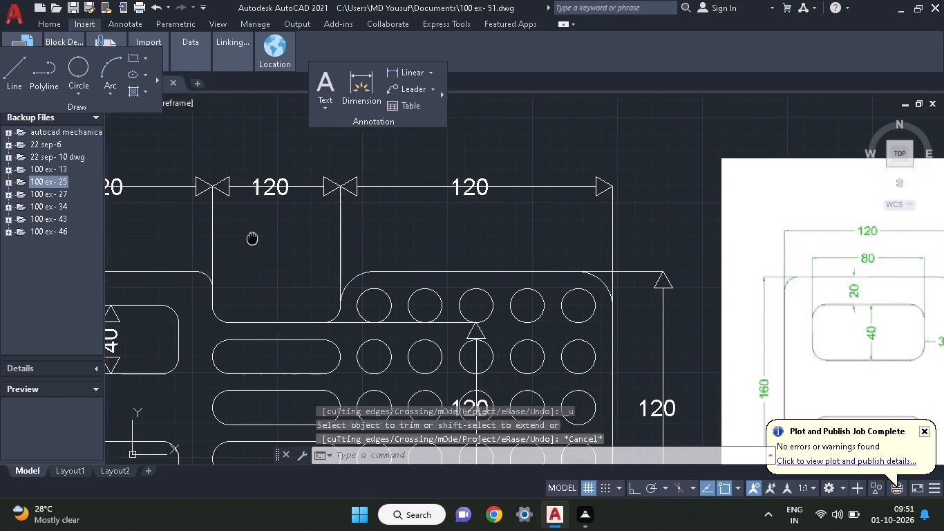
middle_drag(257, 239, 6, 253)
middle_drag(6, 253, 100, 274)
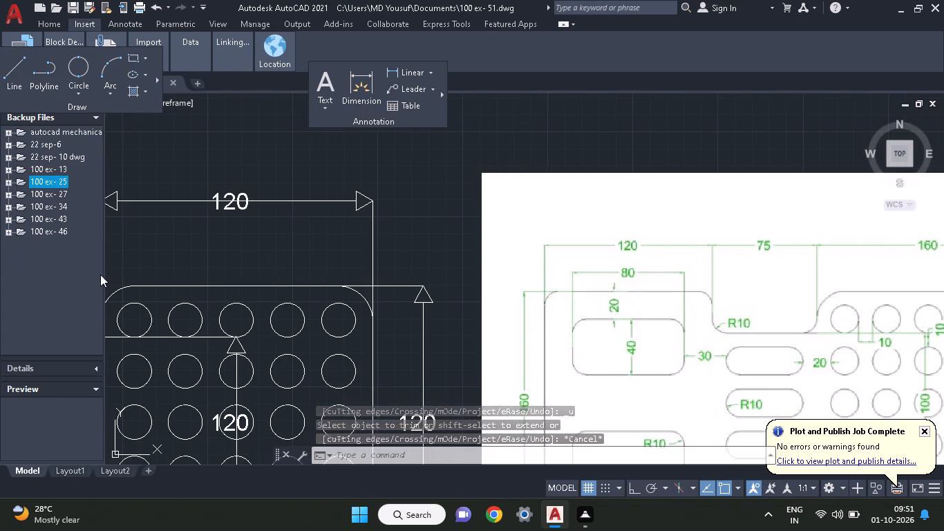
middle_drag(157, 241, 481, 294)
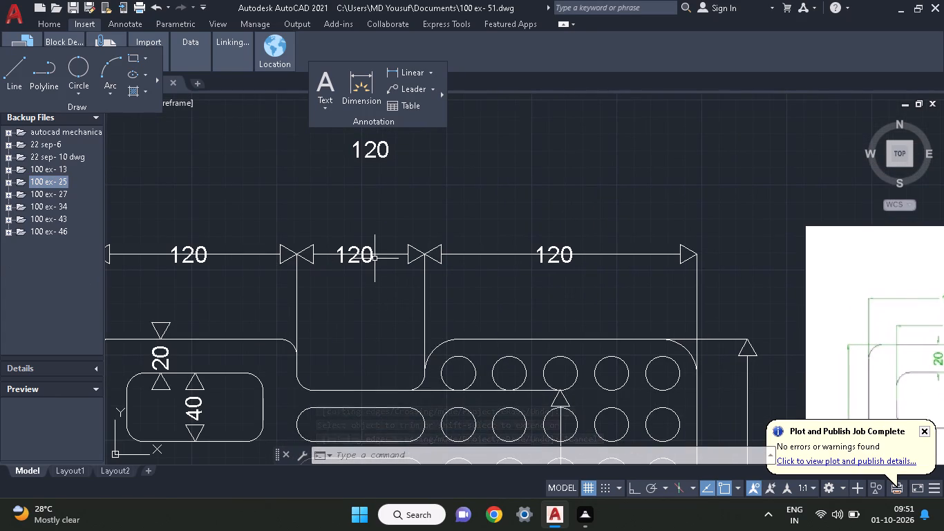
double_click(375, 259)
double_click(366, 263)
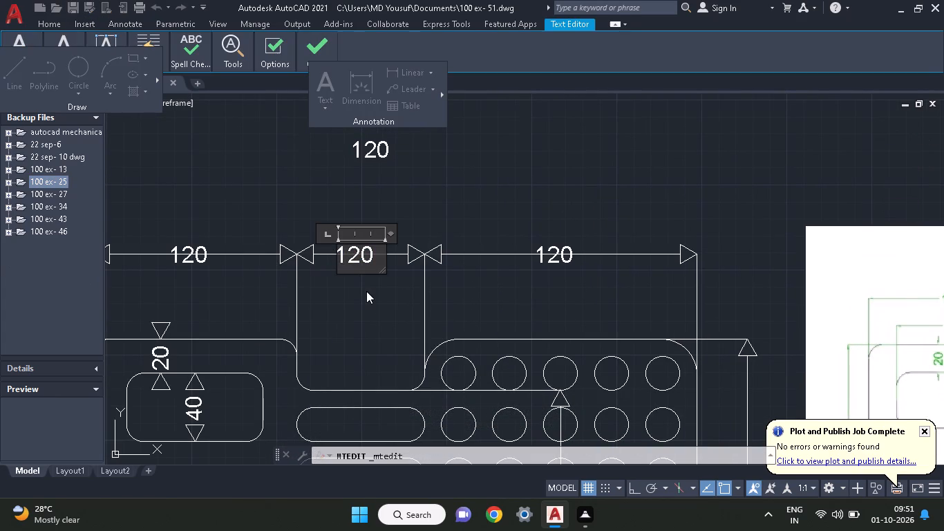
key(Right)
key(BackSpace)
key(BackSpace)
key(BackSpace)
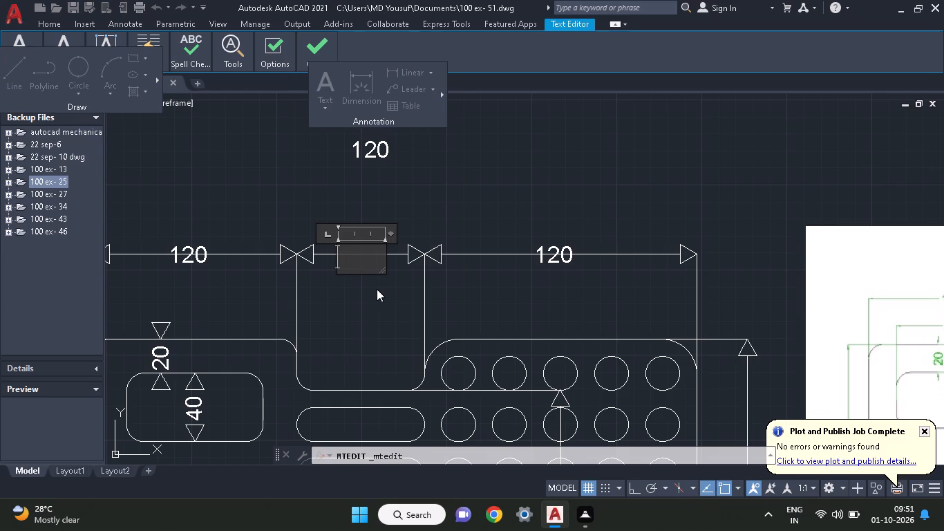
key(7)
key(5)
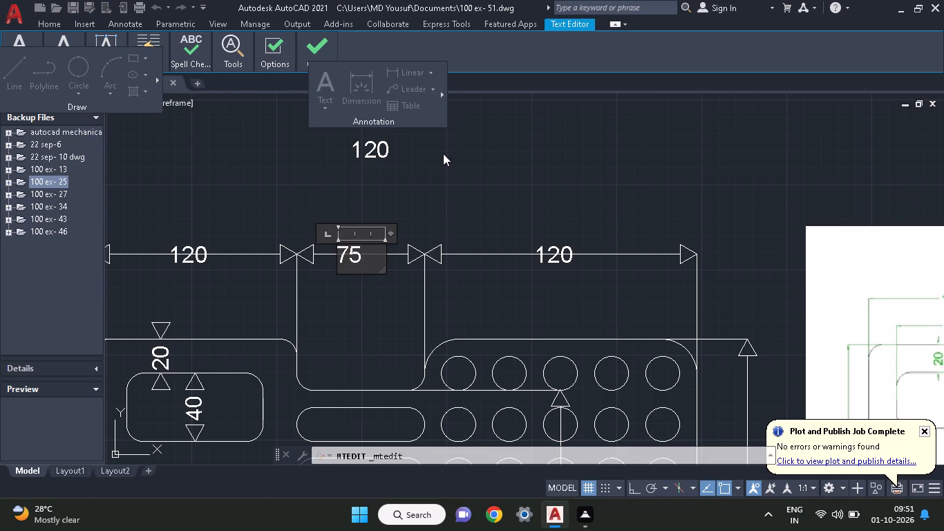
click(443, 153)
Trim away the top dimension lines running through the 75 label and the adjacent 120 label over the pocket section.
text(tr)
click(494, 258)
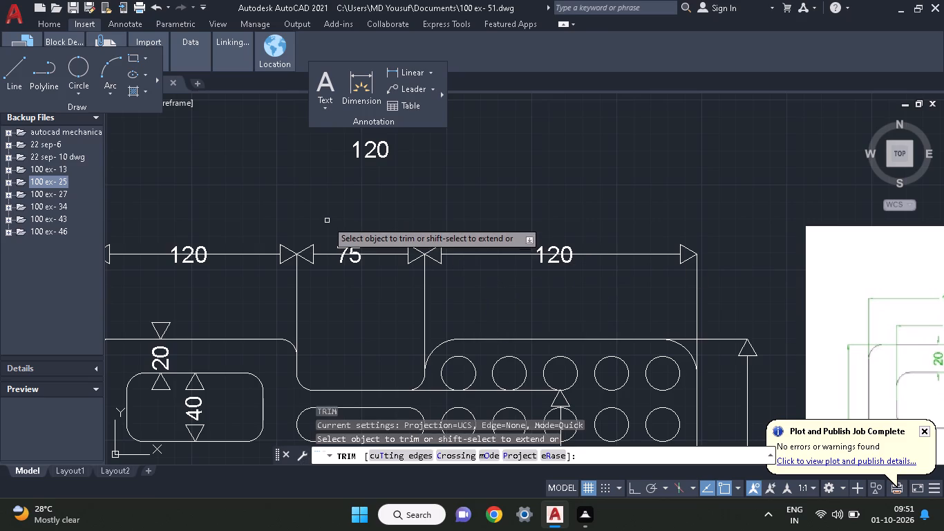
drag(340, 230, 348, 292)
drag(178, 217, 185, 303)
middle_drag(379, 325, 231, 318)
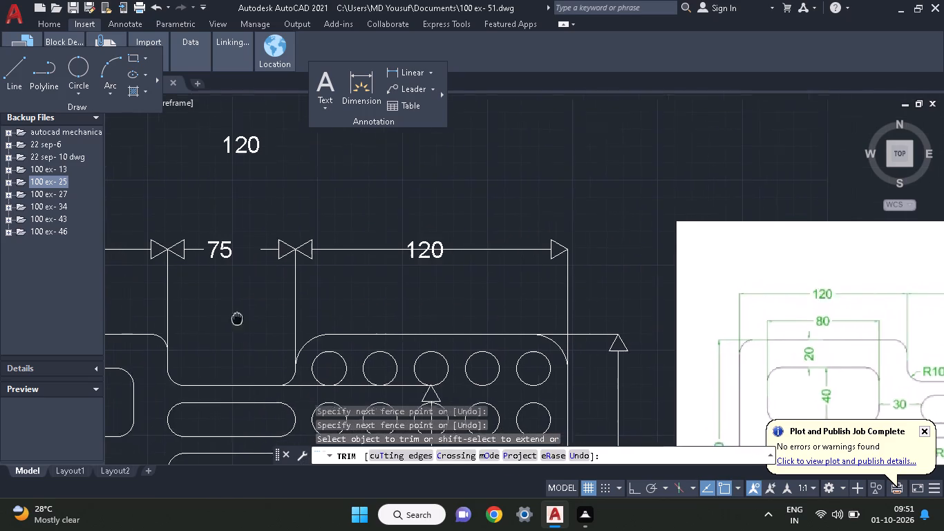
middle_drag(231, 318, 225, 317)
key(Escape)
Change the label on the top dimension above the hole-grid section to 160.
middle_drag(401, 304, 289, 302)
middle_drag(235, 308, 208, 312)
middle_drag(303, 273, 234, 286)
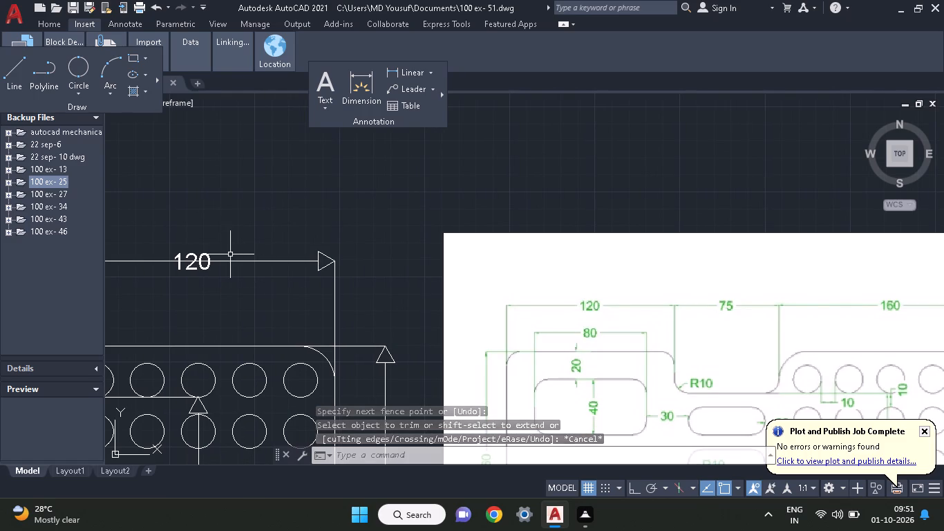
double_click(207, 259)
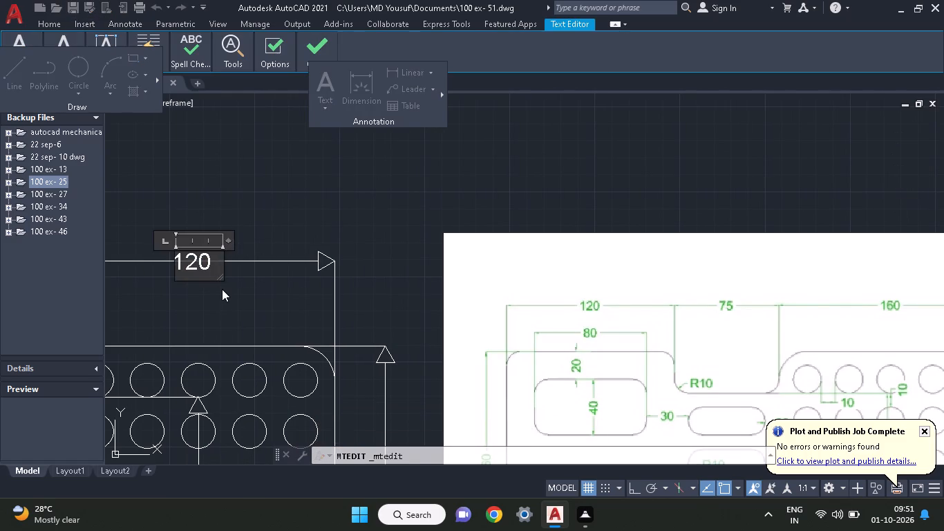
key(BackSpace)
key(BackSpace)
key(BackSpace)
key(1)
key(6)
key(0)
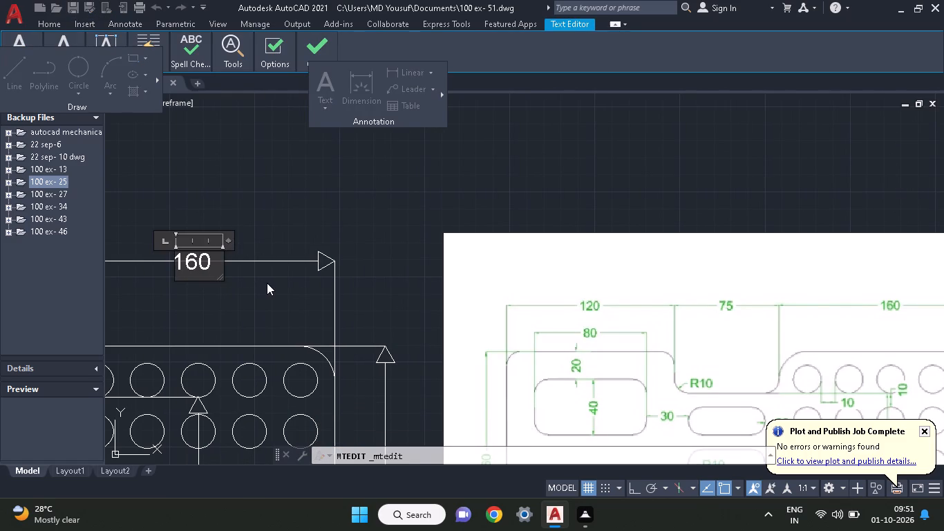
key(Escape)
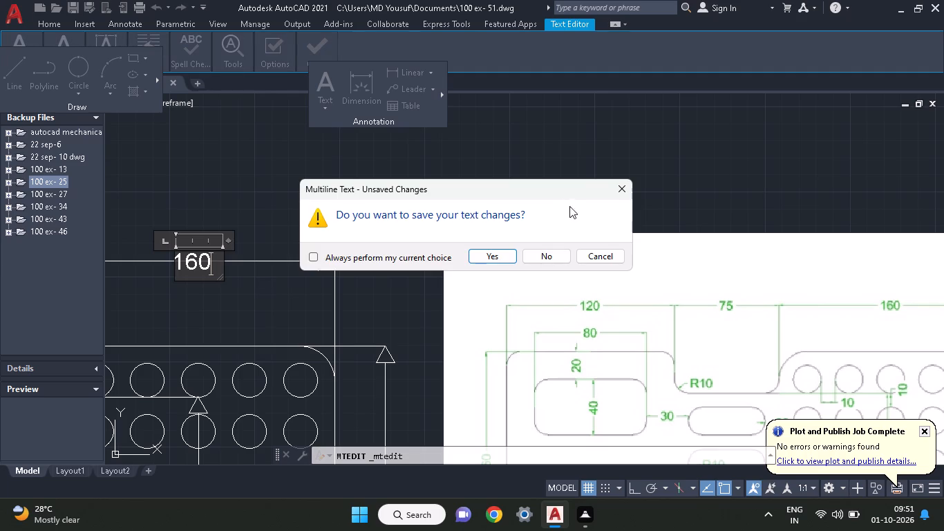
click(612, 178)
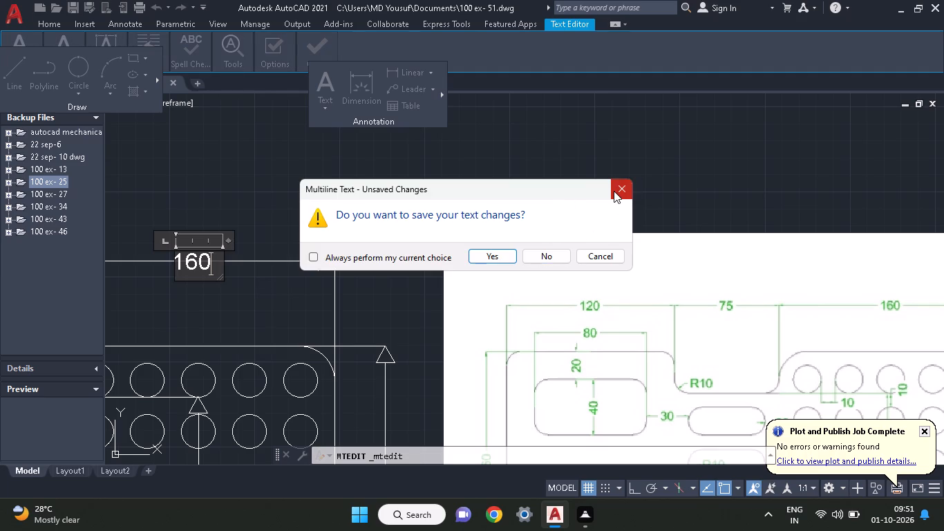
click(614, 191)
click(405, 198)
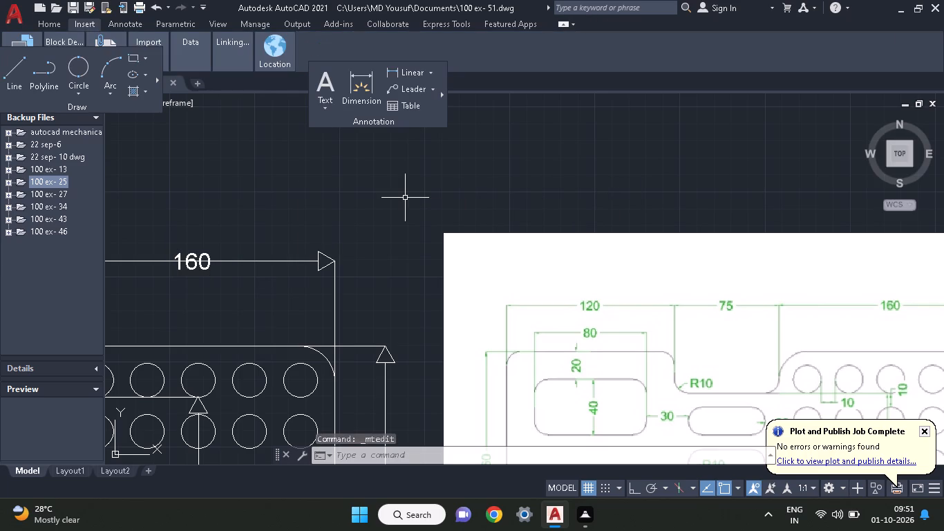
Trim away the part of the top dimension line that runs through the 160 label.
text(tr)
click(433, 226)
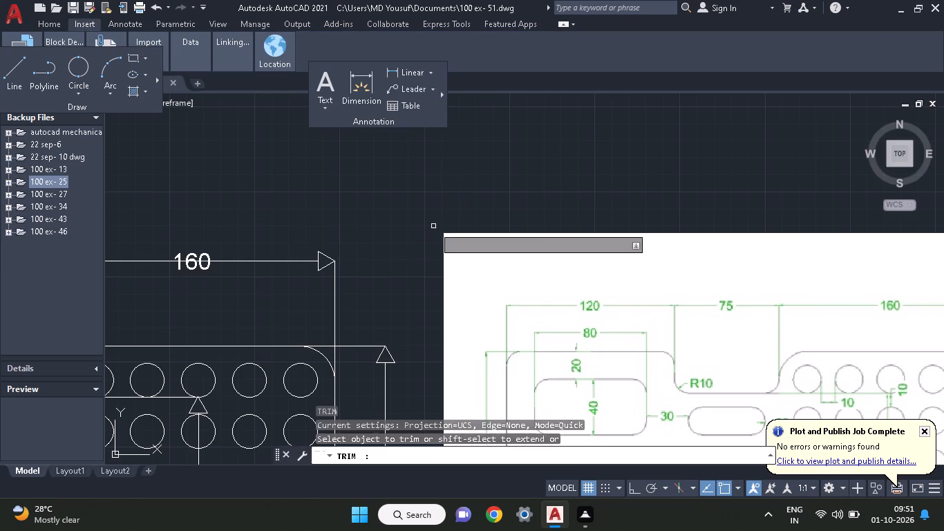
drag(188, 220, 205, 338)
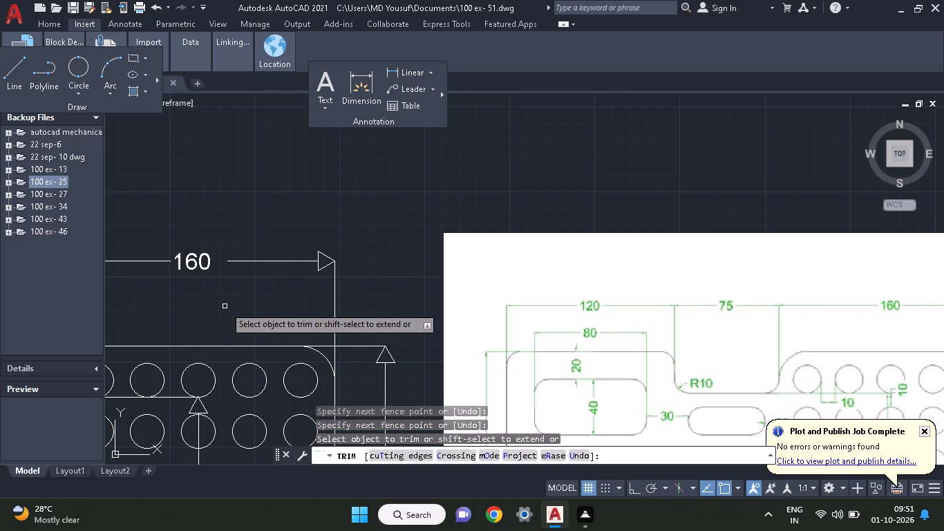
key(Escape)
Change the label on the overall height dimension beside the hole grid to 160.
middle_drag(225, 306, 261, 261)
middle_drag(246, 376, 260, 289)
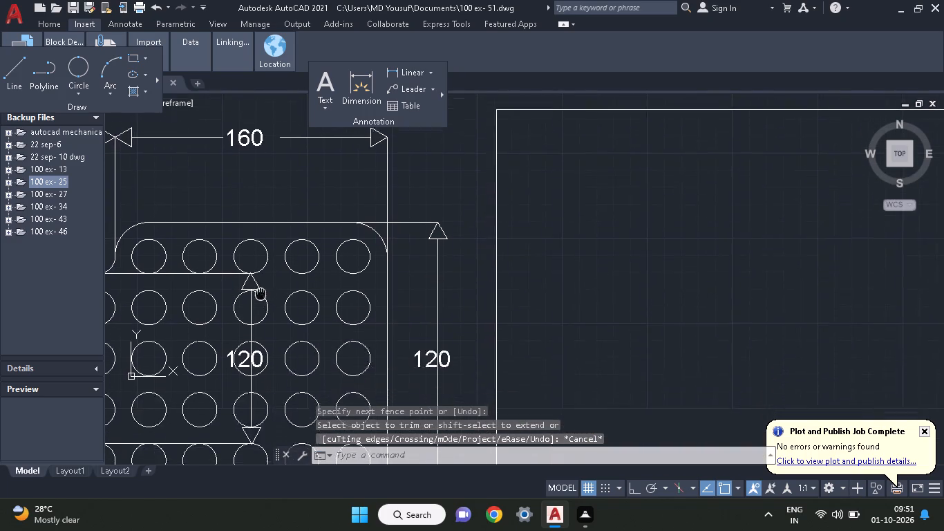
middle_drag(260, 289, 187, 234)
middle_drag(331, 269, 193, 289)
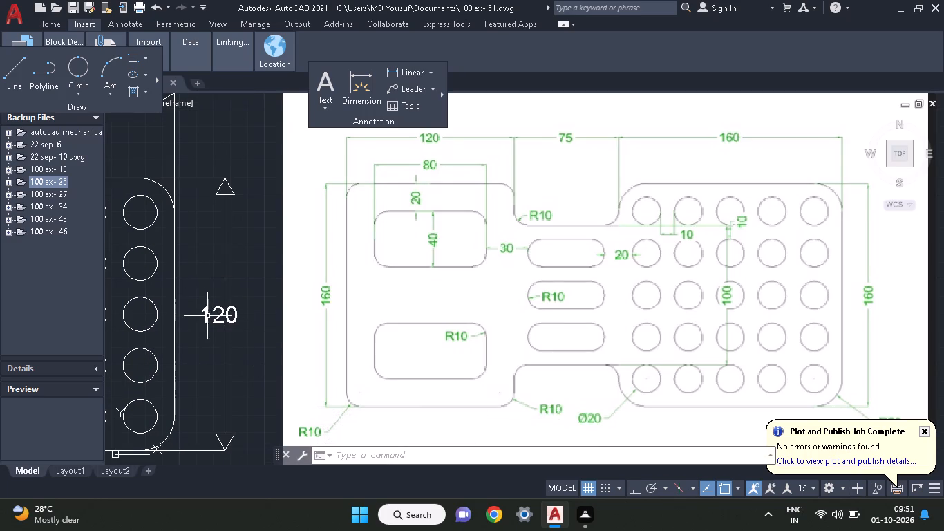
double_click(209, 316)
click(245, 316)
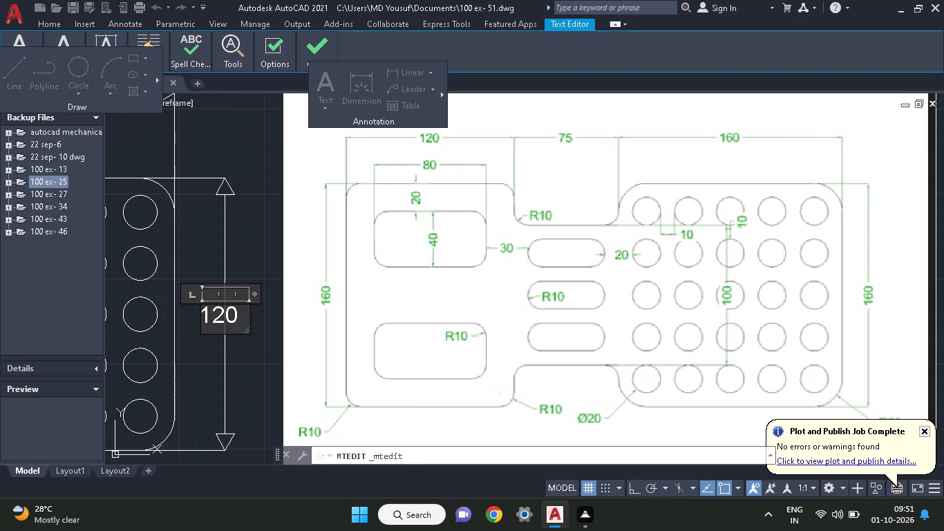
key(BackSpace)
key(BackSpace)
key(BackSpace)
key(1)
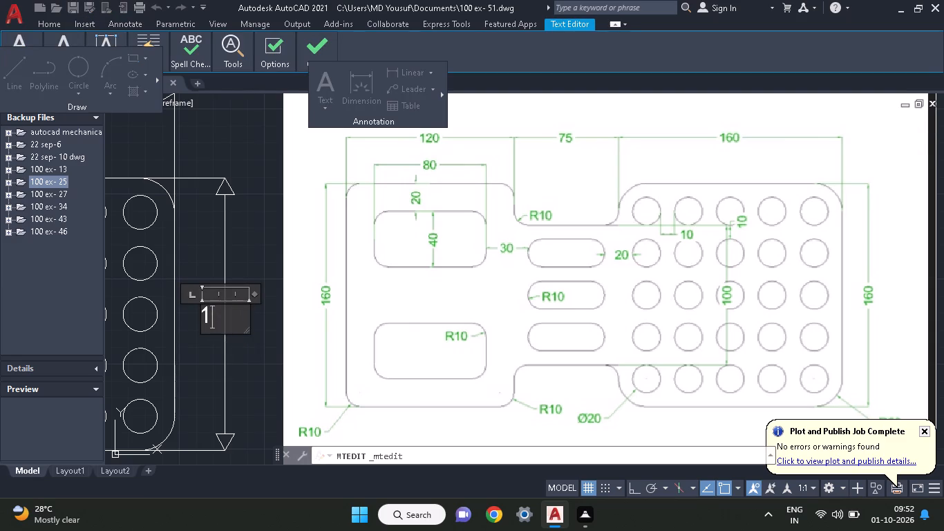
key(6)
key(0)
click(252, 308)
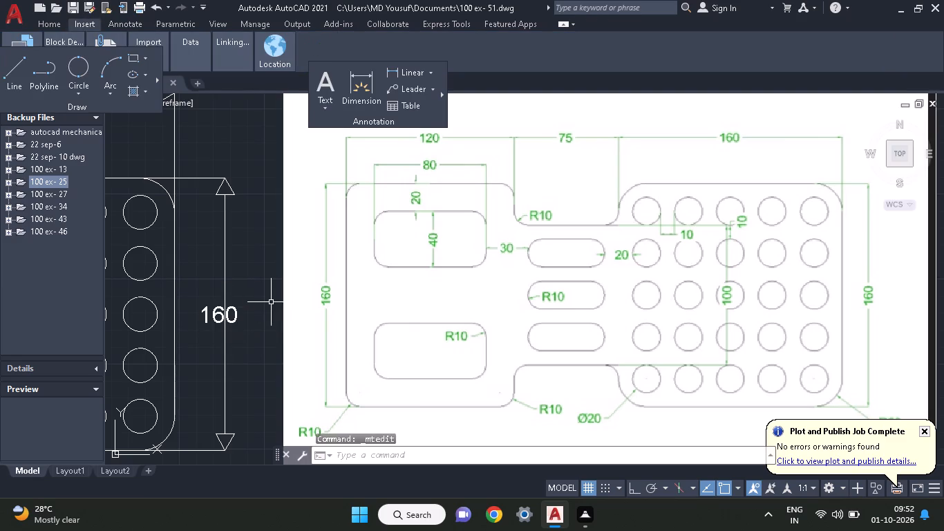
Rotate the 160 label on the height dimension beside the hole grid 90 degrees to read vertically upward.
click(223, 308)
right_click(245, 308)
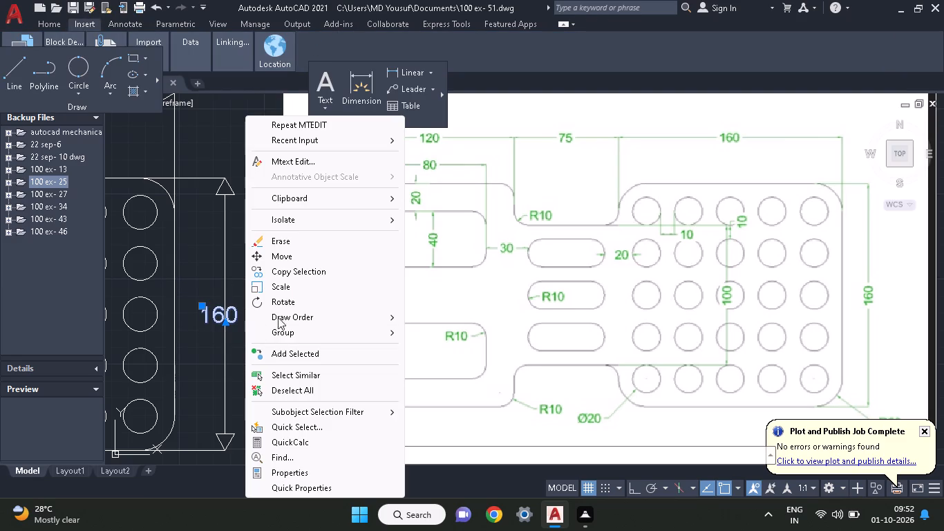
click(278, 308)
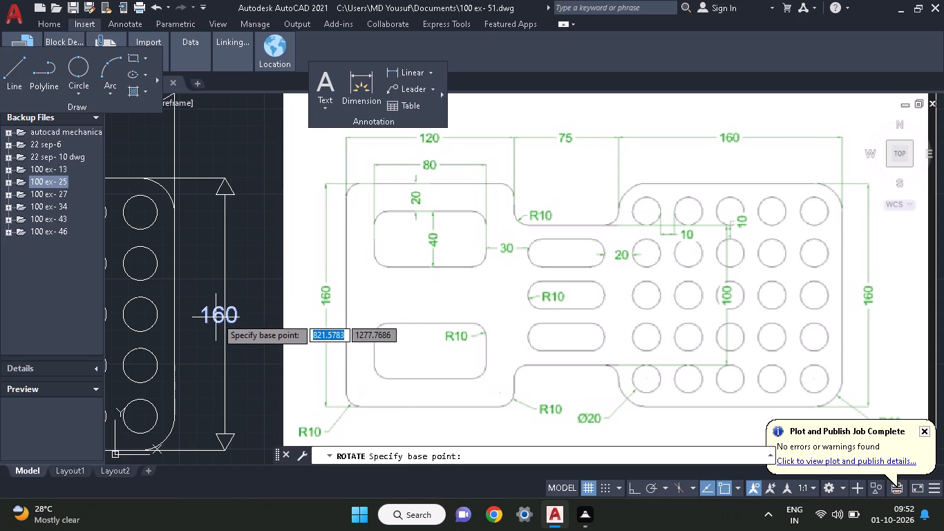
click(218, 317)
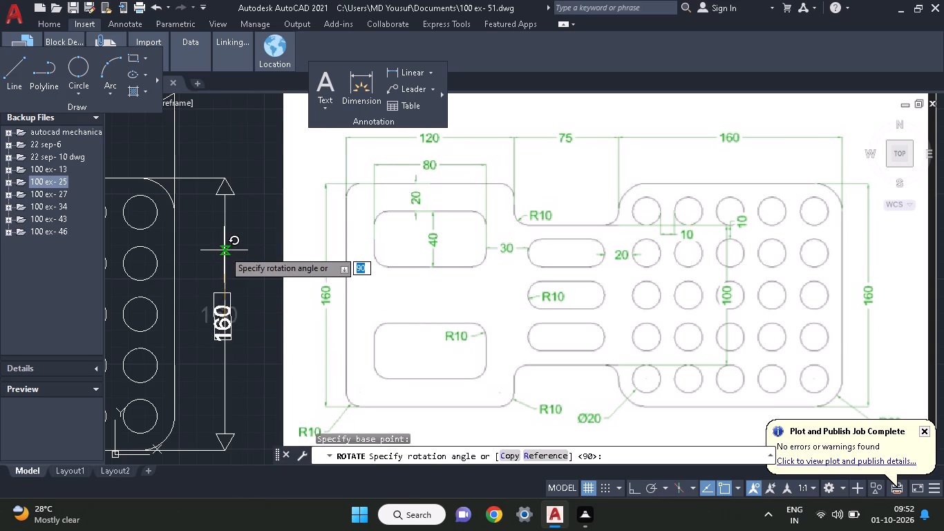
click(224, 250)
Trim away the part of the height dimension line beside the hole grid that runs through the rotated 160 label.
text(tr)
click(302, 318)
drag(260, 323, 202, 331)
key(Escape)
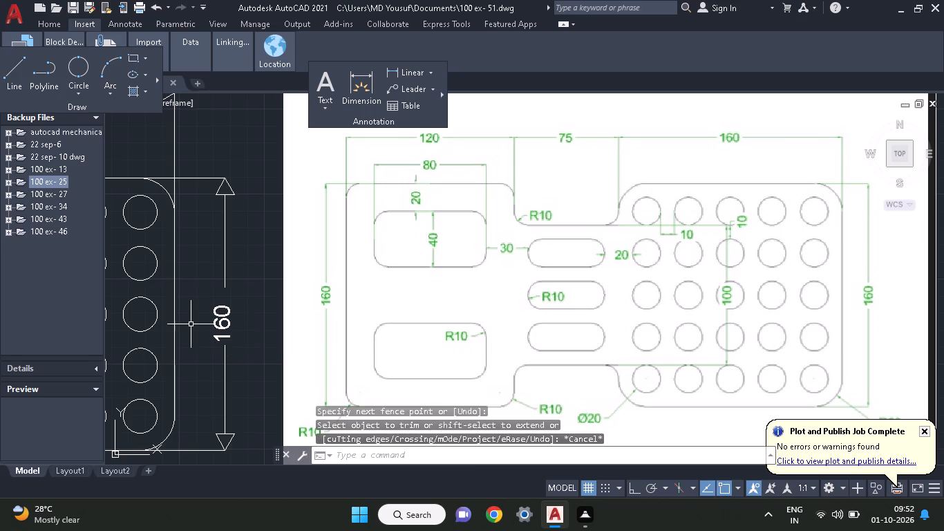
Rotate the 120 label on the inner height dimension within the hole grid 90 degrees to read vertically upward.
middle_drag(191, 324, 381, 324)
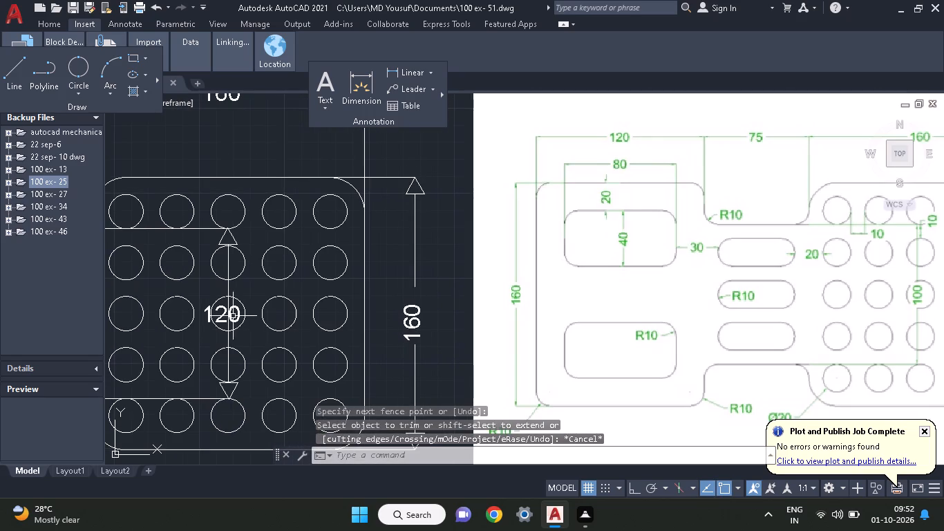
click(220, 313)
right_click(231, 317)
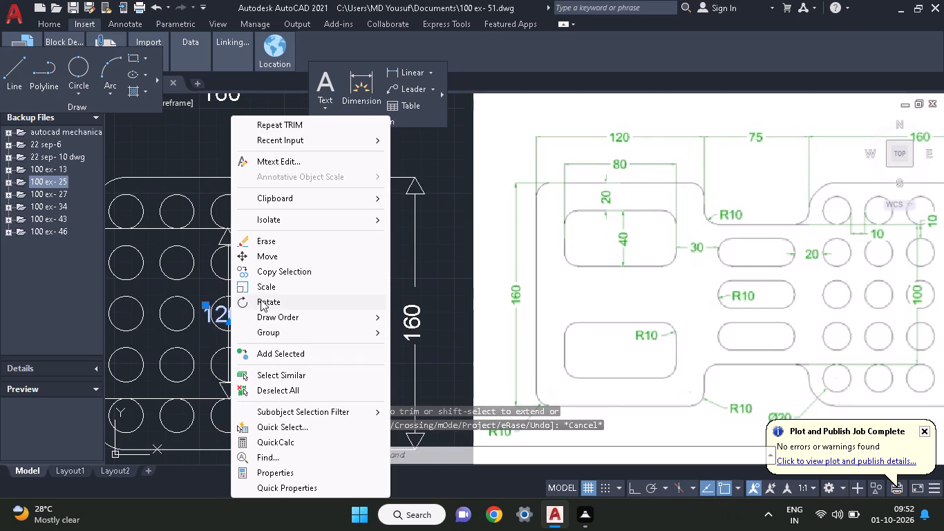
click(261, 299)
click(222, 311)
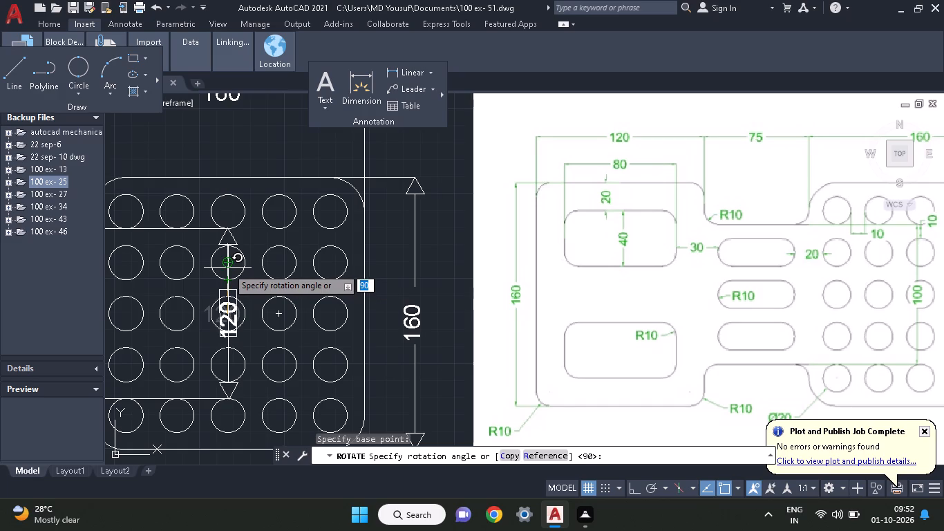
click(229, 265)
Change the rotated label on the inner height dimension within the hole grid to 100.
double_click(236, 304)
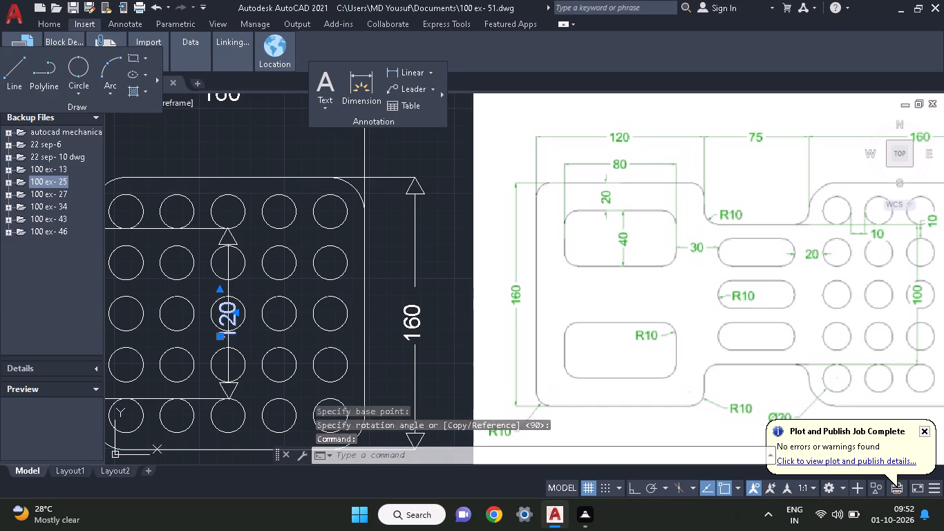
key(BackSpace)
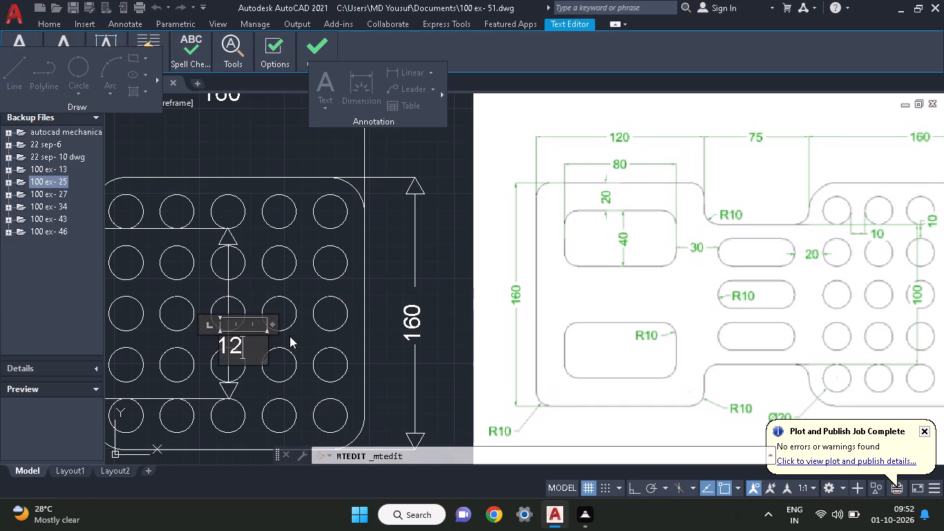
key(BackSpace)
key(BackSpace)
text(10)
key(0)
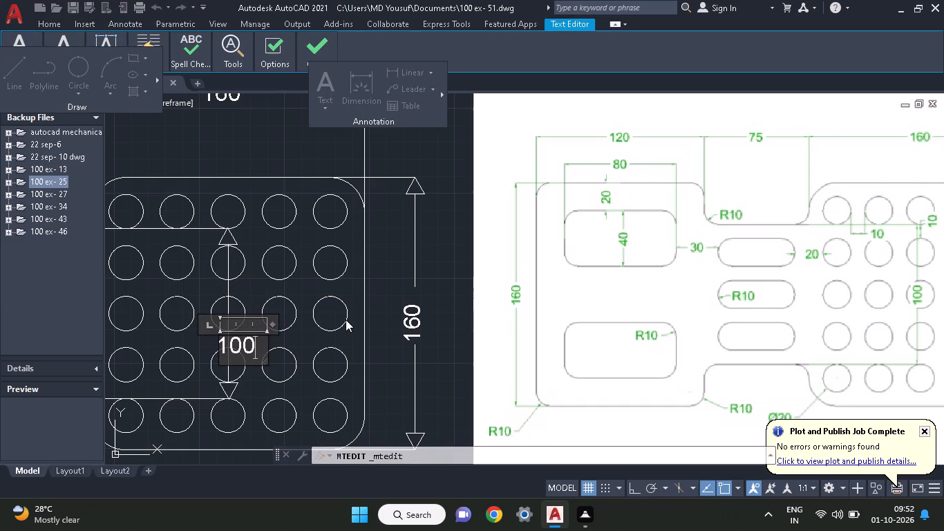
click(254, 293)
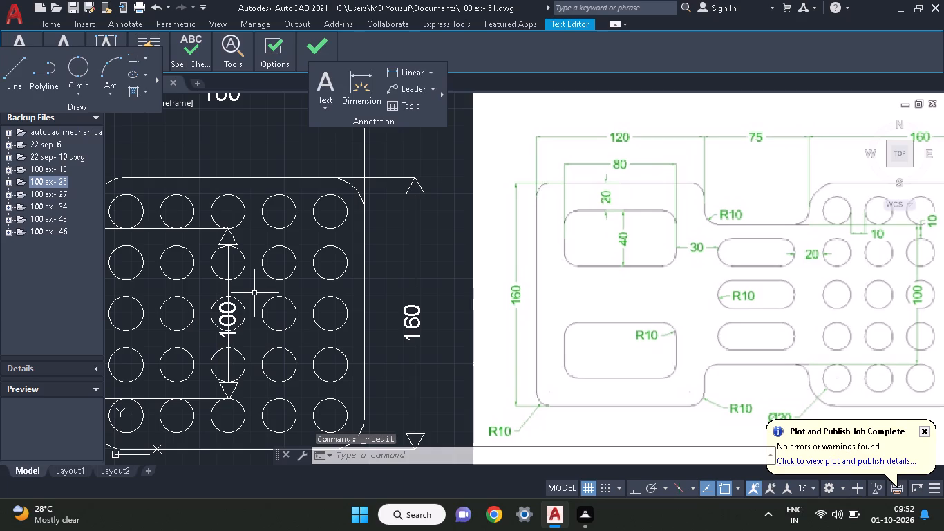
Trim away the parts of the dimension line and hole circle that run through the 100 label.
text(tr)
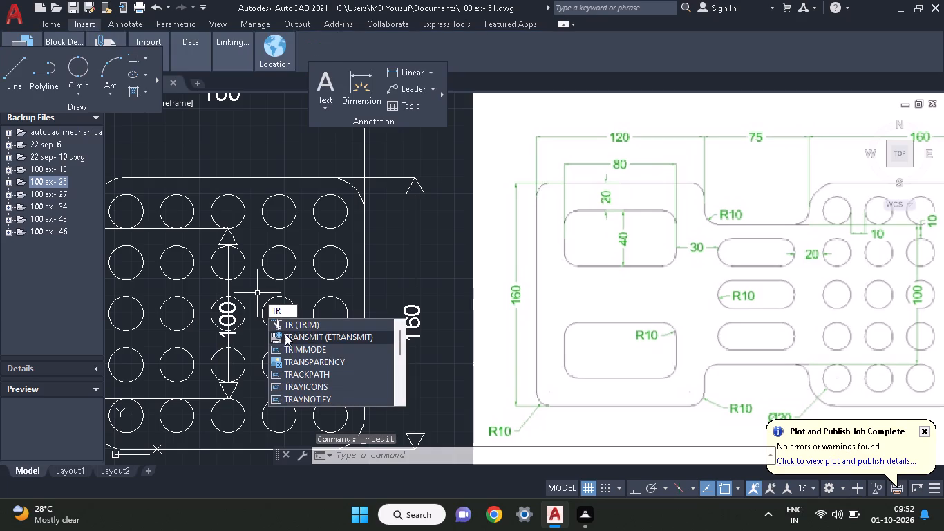
click(289, 326)
drag(259, 326, 247, 328)
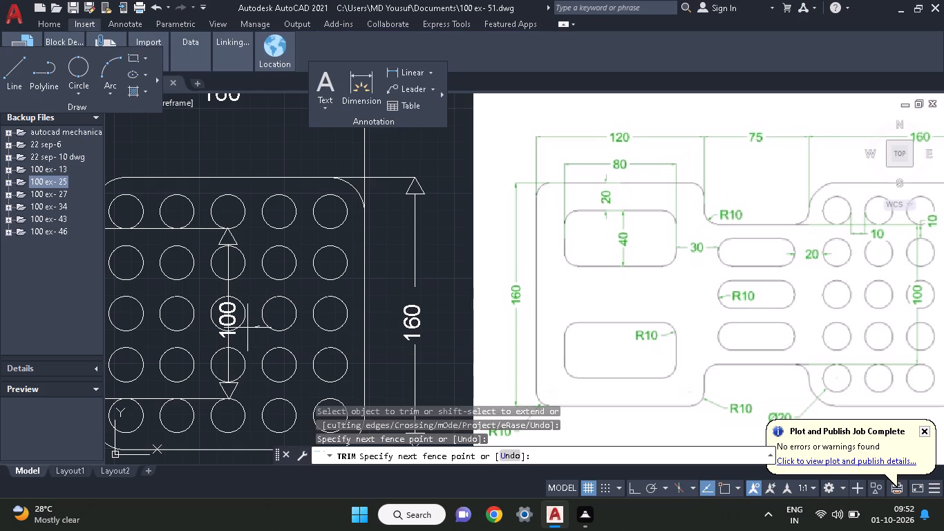
drag(247, 328, 208, 326)
key(Escape)
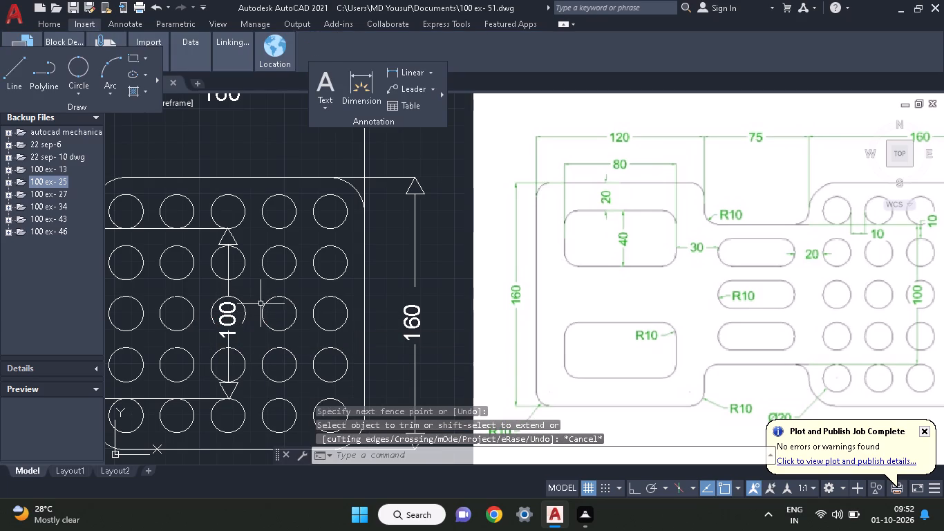
Draw a leader from the plate's lower-right rounded corner with an angled segment about 21 units long and a horizontal shelf.
middle_drag(261, 304, 359, 296)
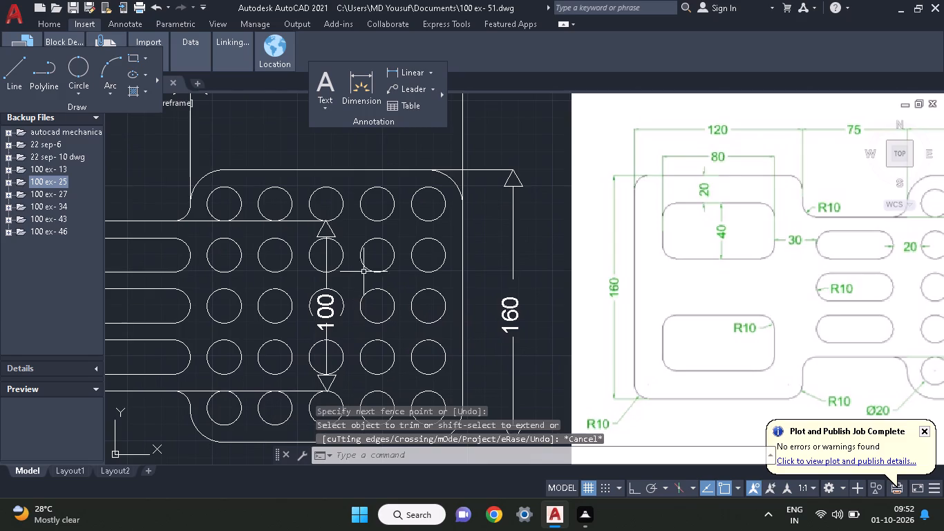
middle_drag(363, 310, 538, 295)
middle_drag(489, 356, 571, 293)
middle_drag(383, 313, 502, 398)
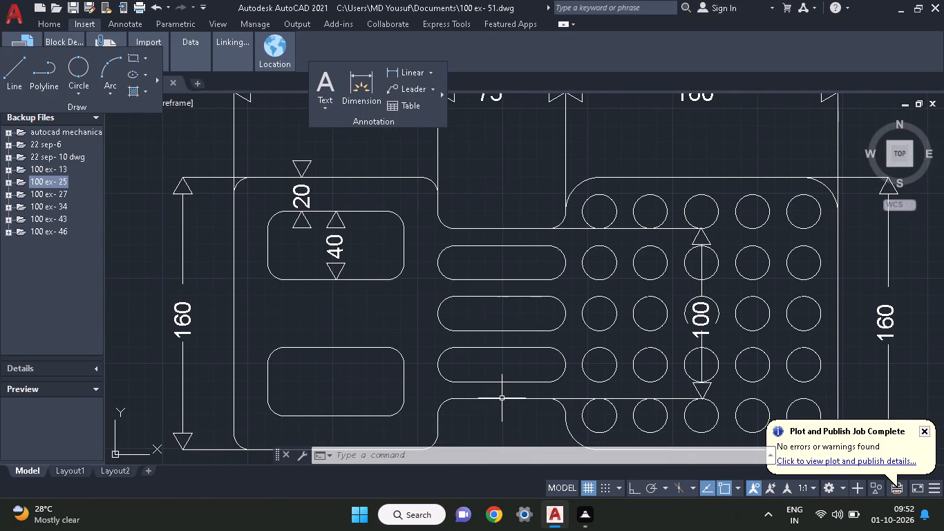
middle_drag(504, 393, 181, 363)
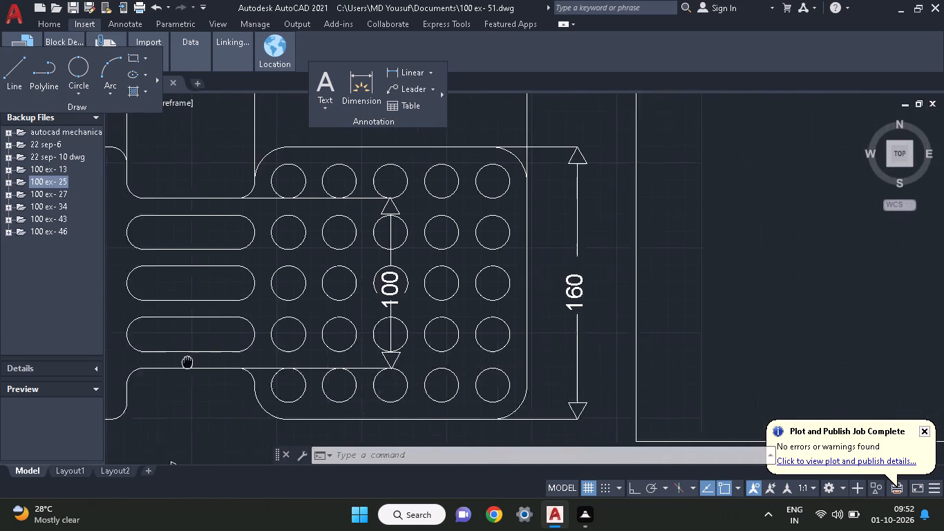
middle_drag(181, 363, 178, 364)
middle_drag(348, 334, 130, 317)
middle_drag(301, 315, 211, 328)
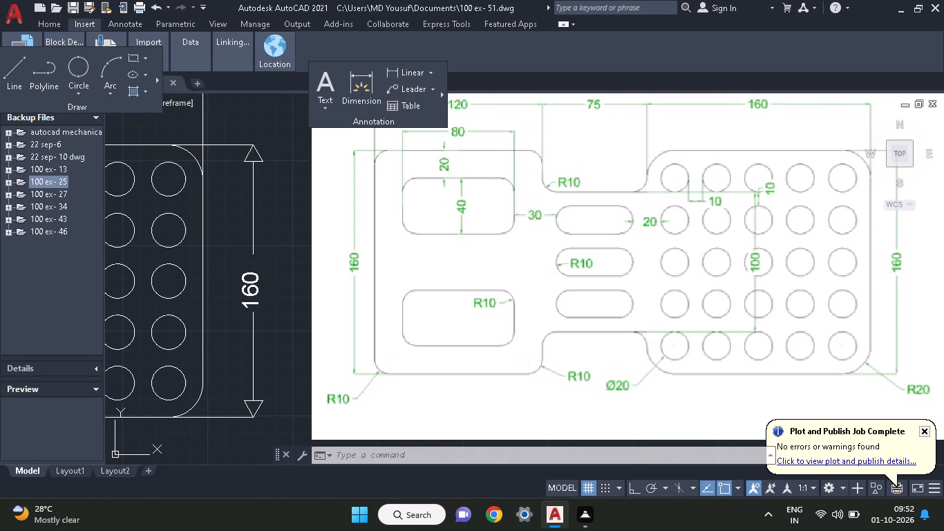
key(l)
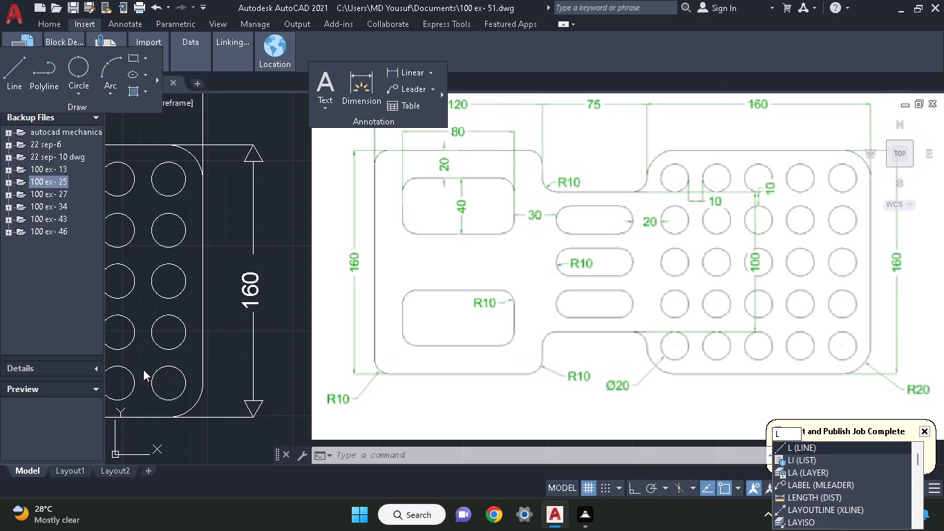
click(819, 453)
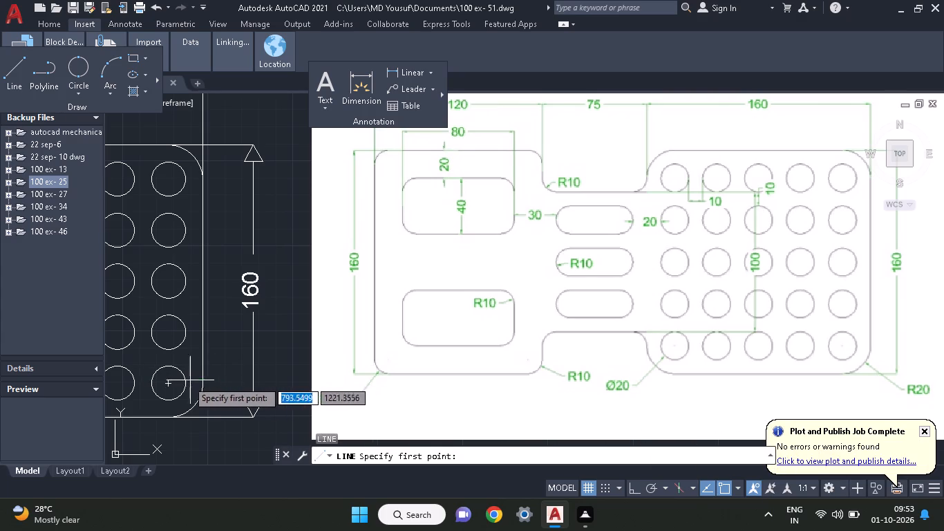
click(192, 405)
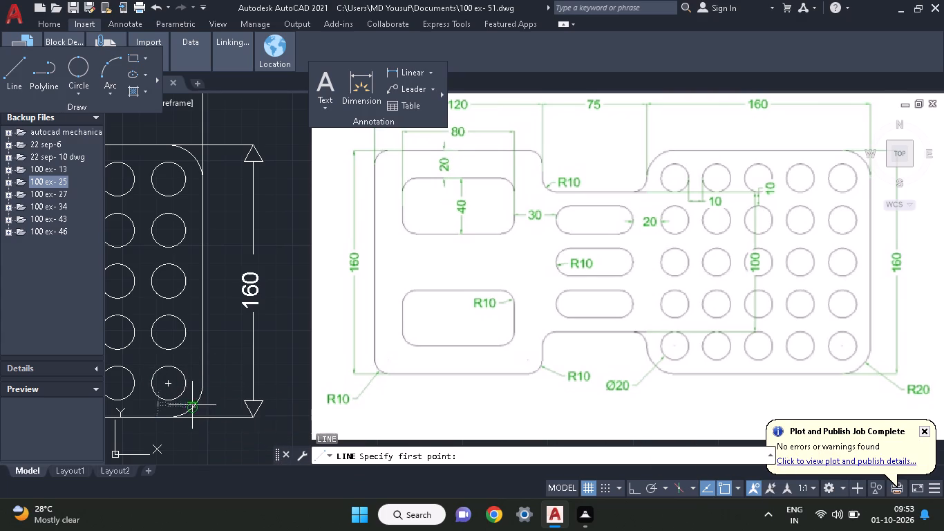
click(206, 441)
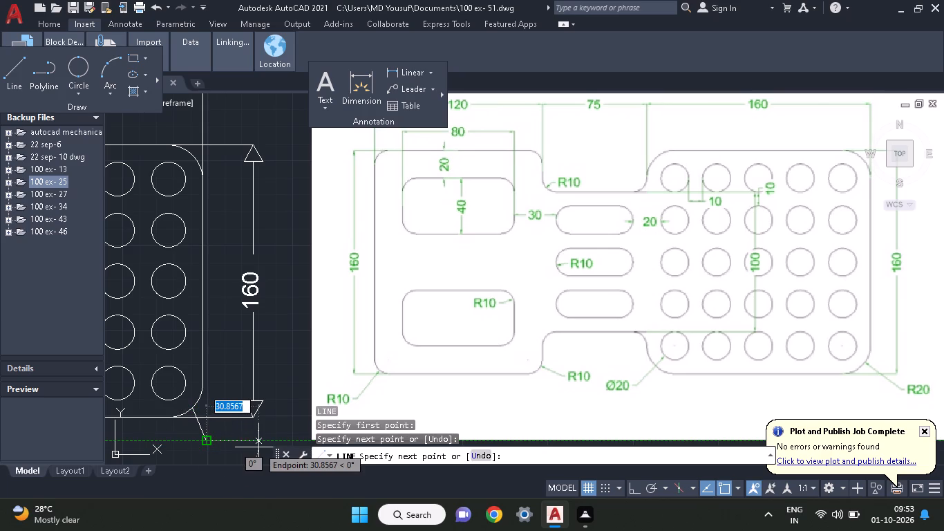
click(238, 447)
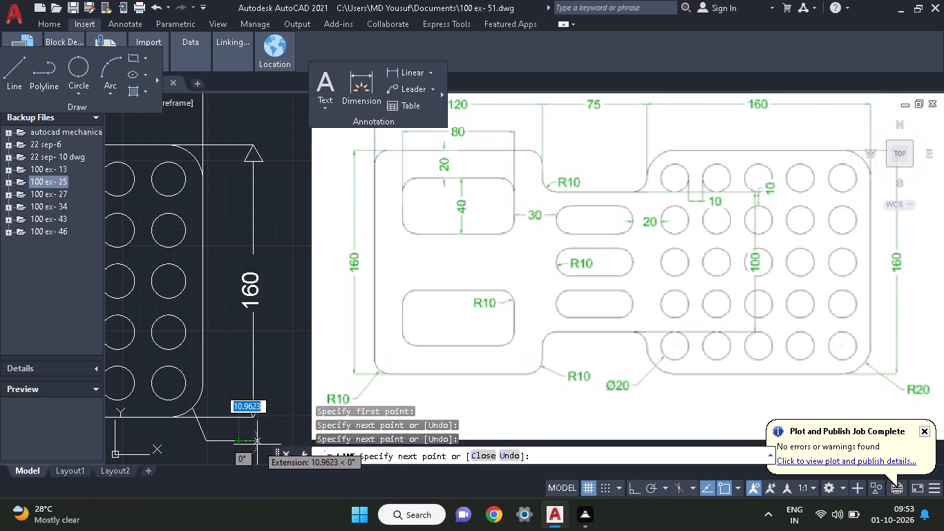
key(Escape)
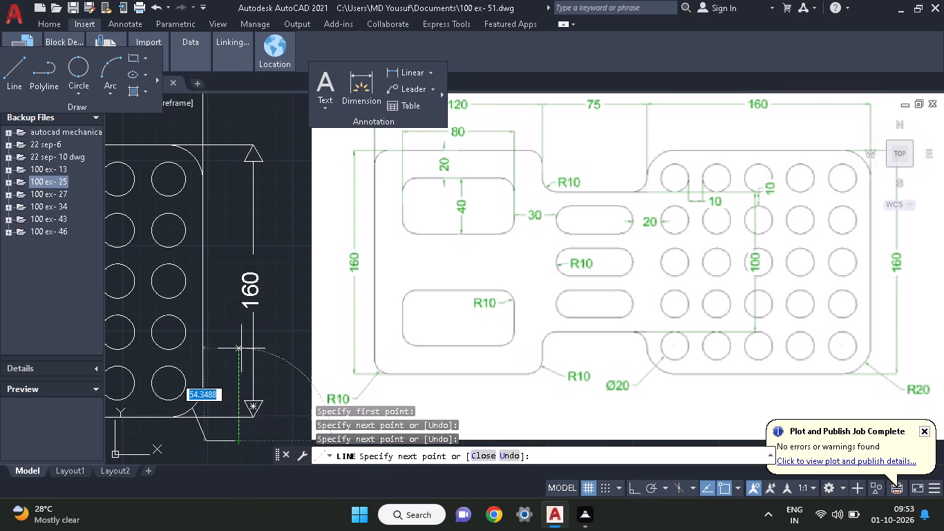
Draw a leader from the upper notch's left fillet, angled up to the right and ending in a short horizontal shelf.
text(l)
key(space)
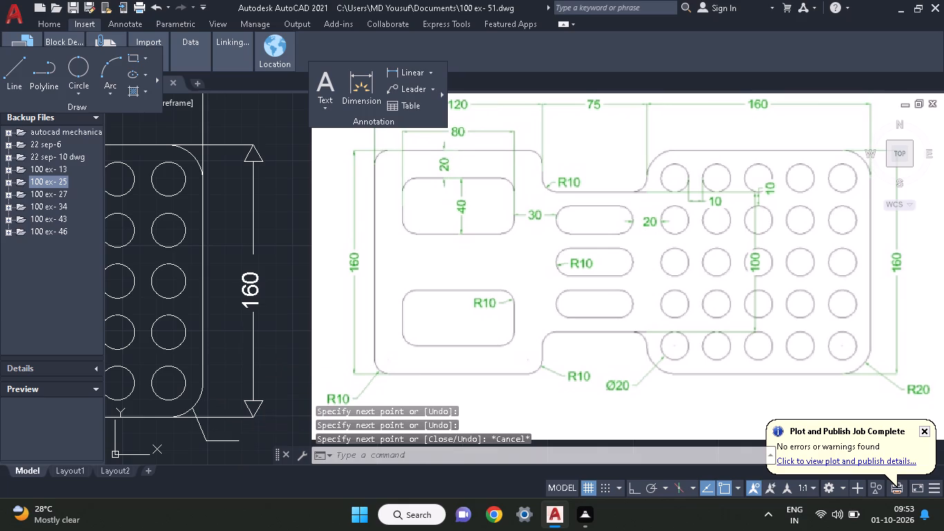
middle_drag(211, 281, 209, 391)
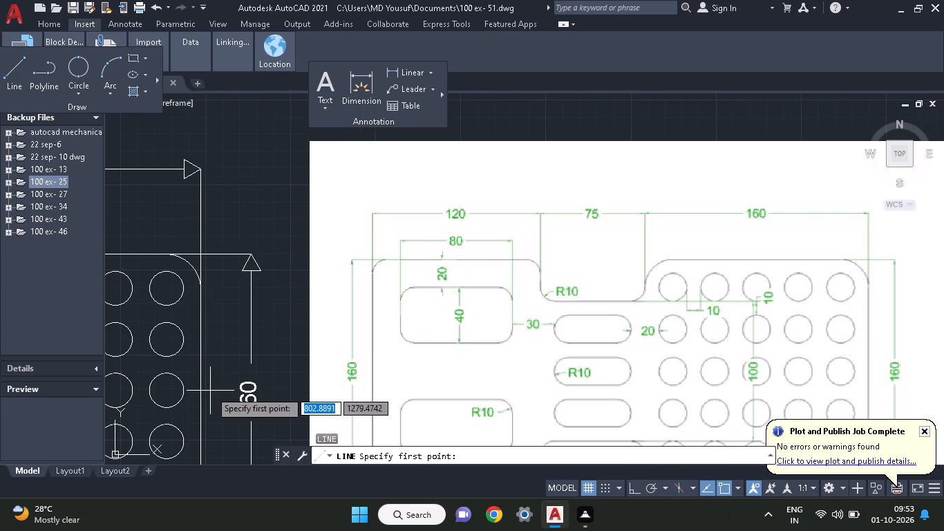
middle_drag(210, 391, 563, 410)
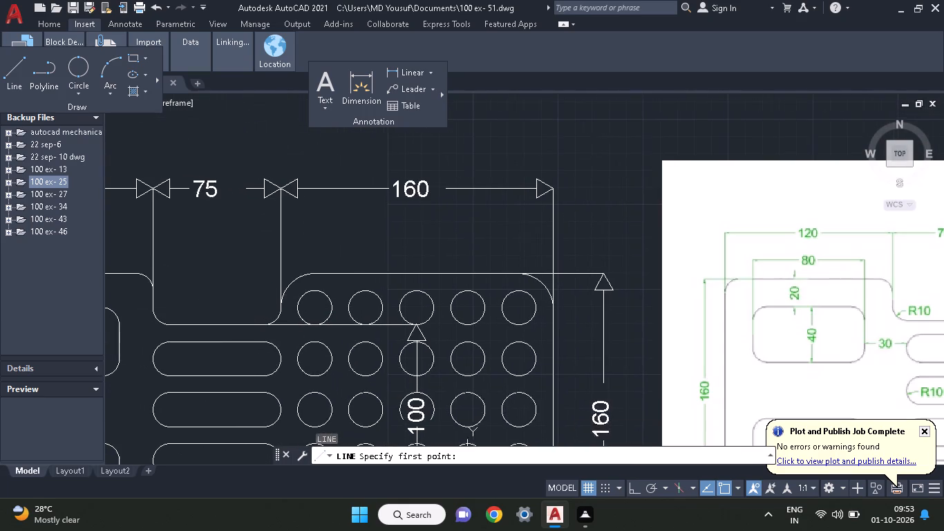
click(156, 324)
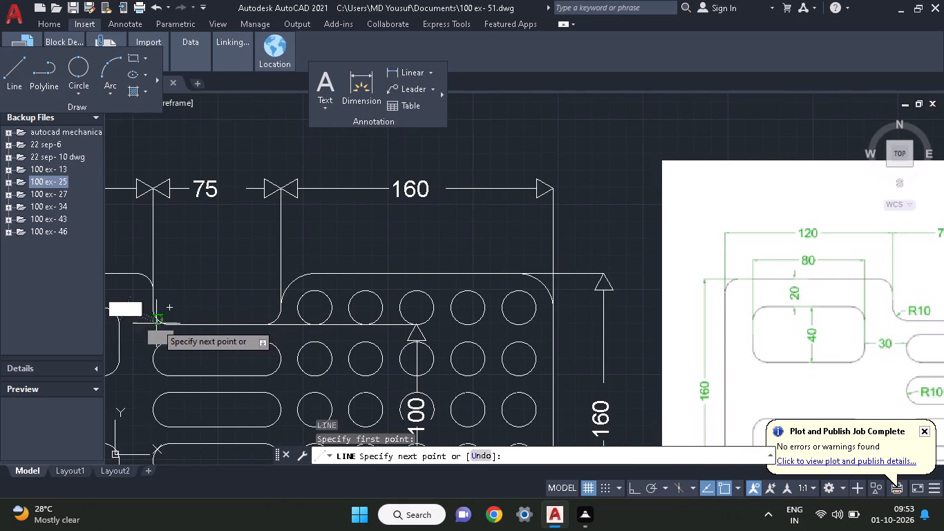
click(175, 286)
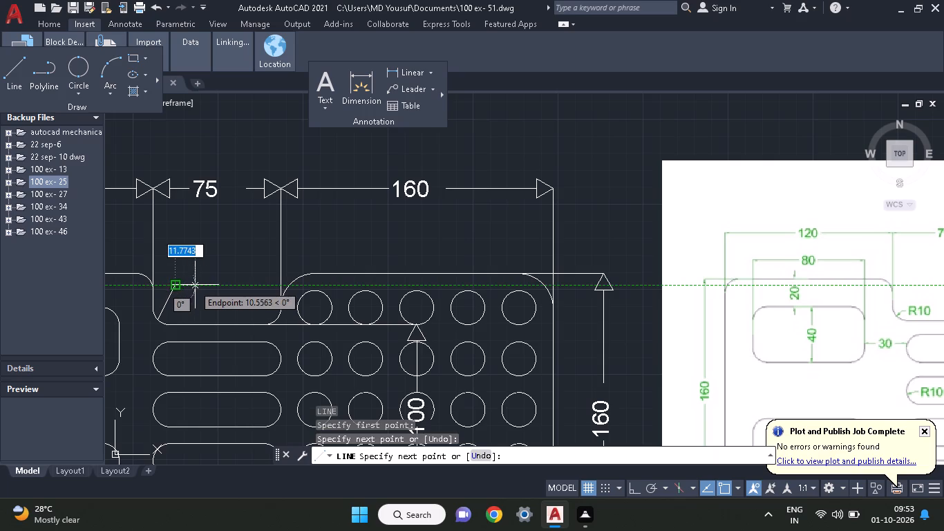
click(197, 285)
right_click(208, 262)
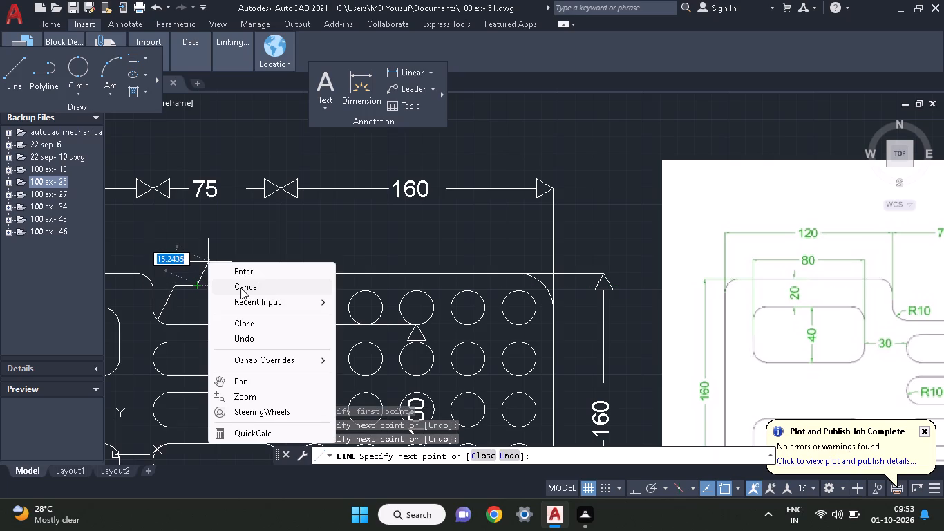
click(237, 277)
Draw a leader from the plate's lower-left rounded corner, angled down to the left and ending in a short horizontal shelf.
middle_drag(234, 293, 270, 149)
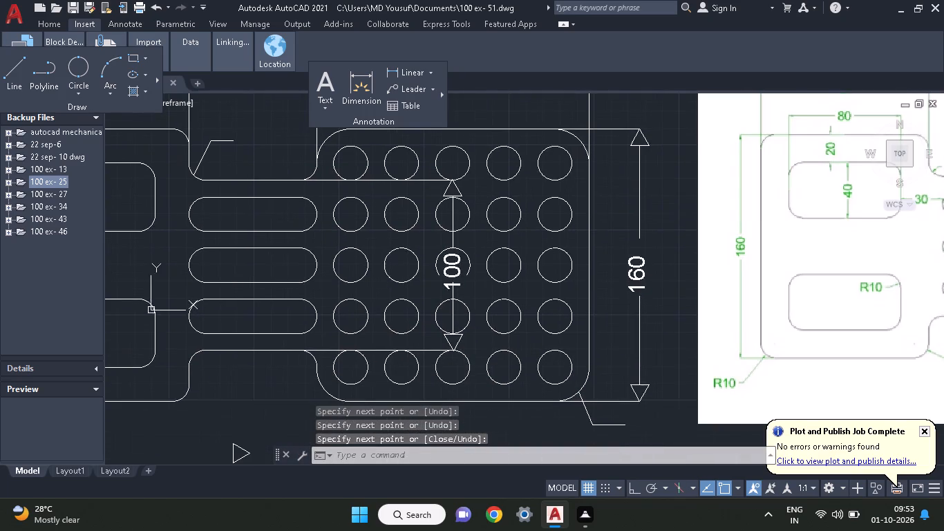
middle_drag(234, 319, 245, 279)
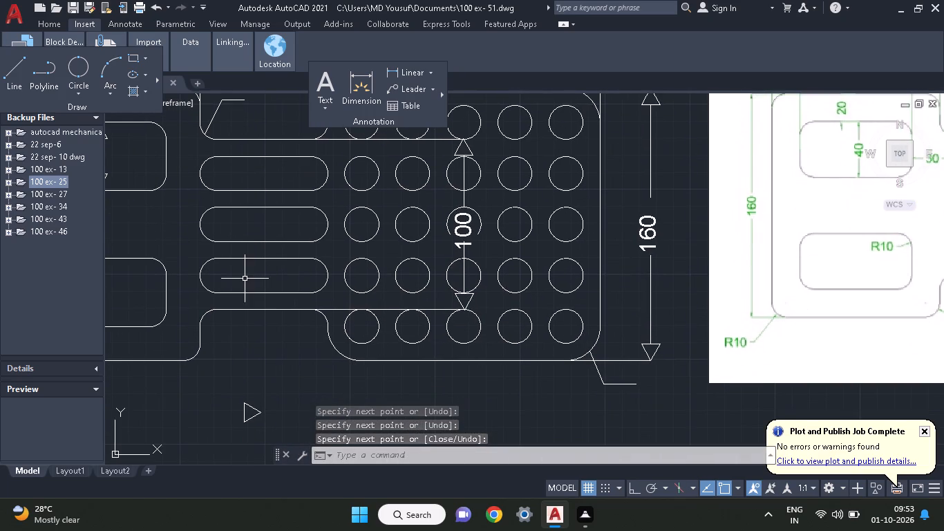
middle_drag(225, 346, 450, 348)
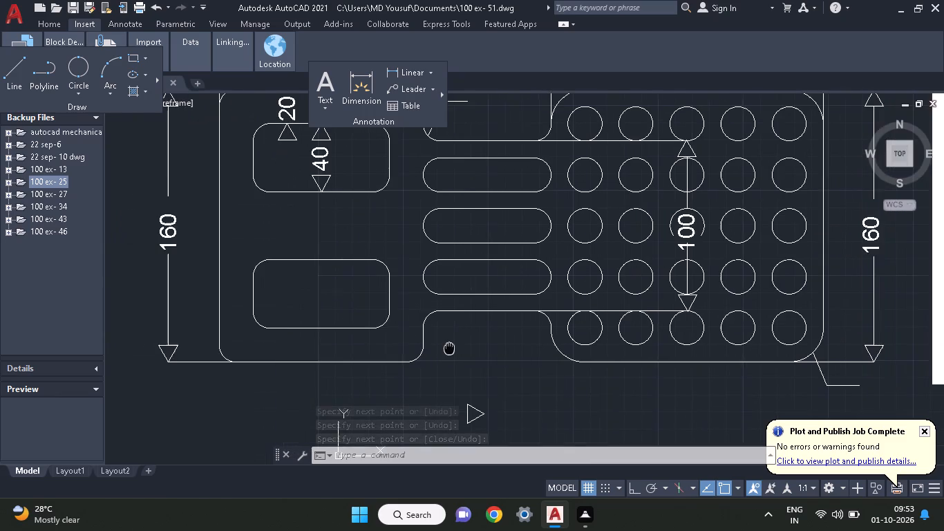
middle_drag(450, 348, 454, 348)
click(15, 62)
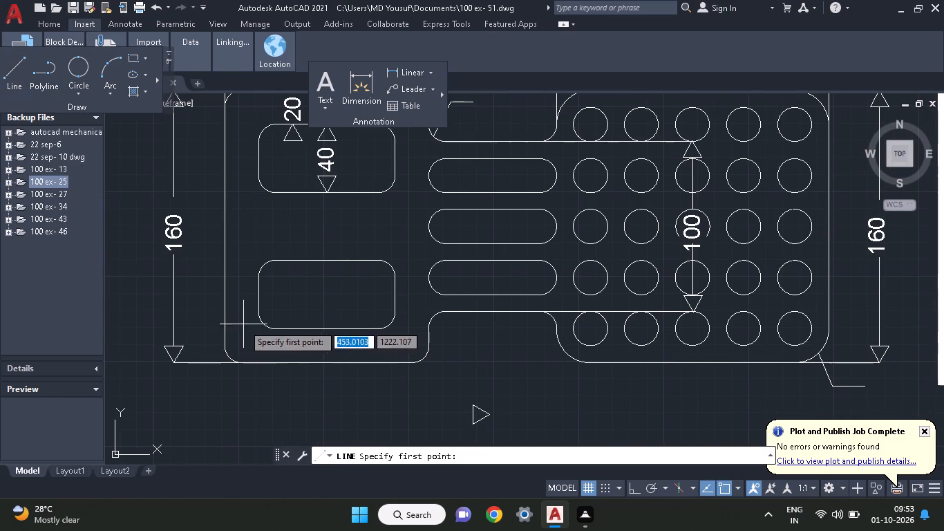
middle_drag(276, 326, 34, 310)
middle_drag(89, 310, 475, 321)
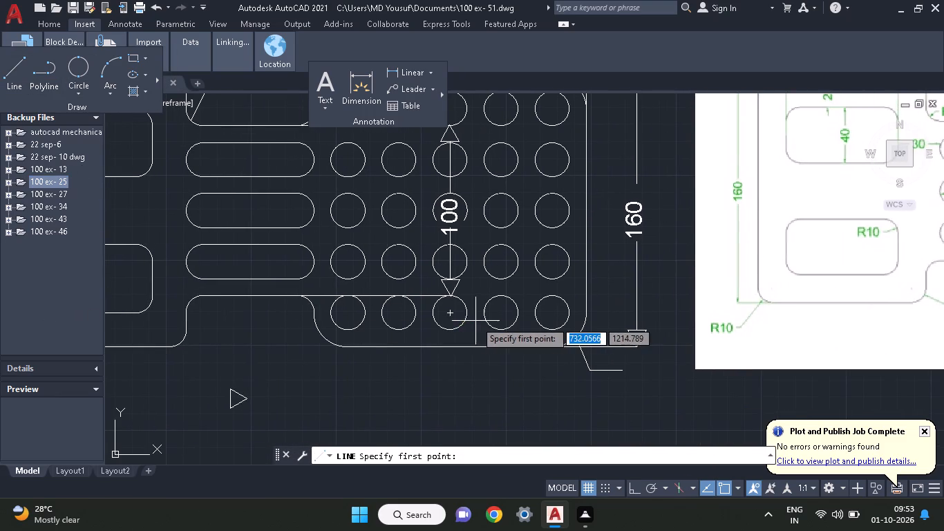
middle_drag(289, 335, 515, 325)
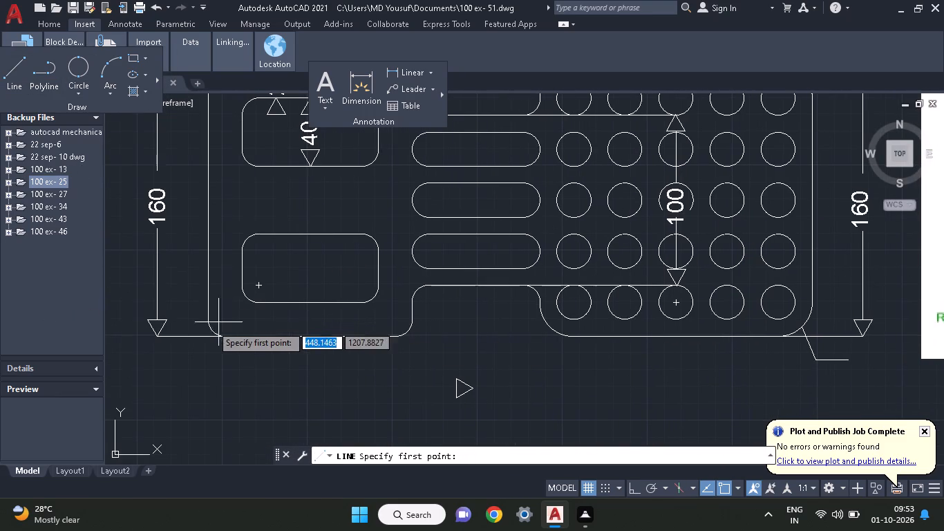
click(214, 332)
click(193, 356)
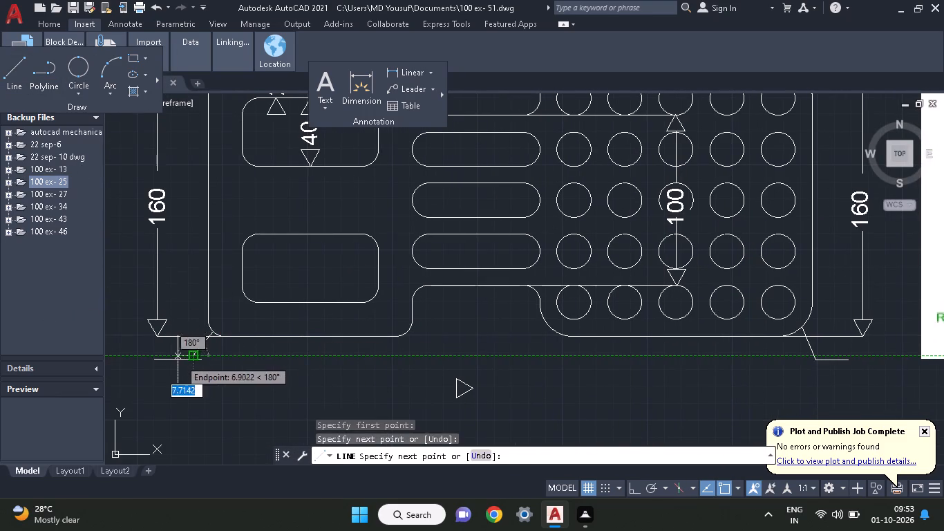
click(176, 360)
key(Escape)
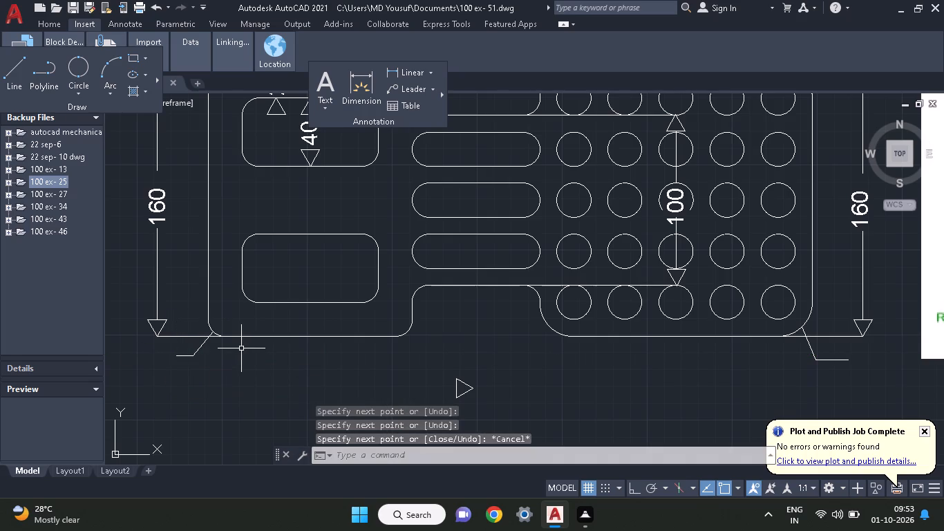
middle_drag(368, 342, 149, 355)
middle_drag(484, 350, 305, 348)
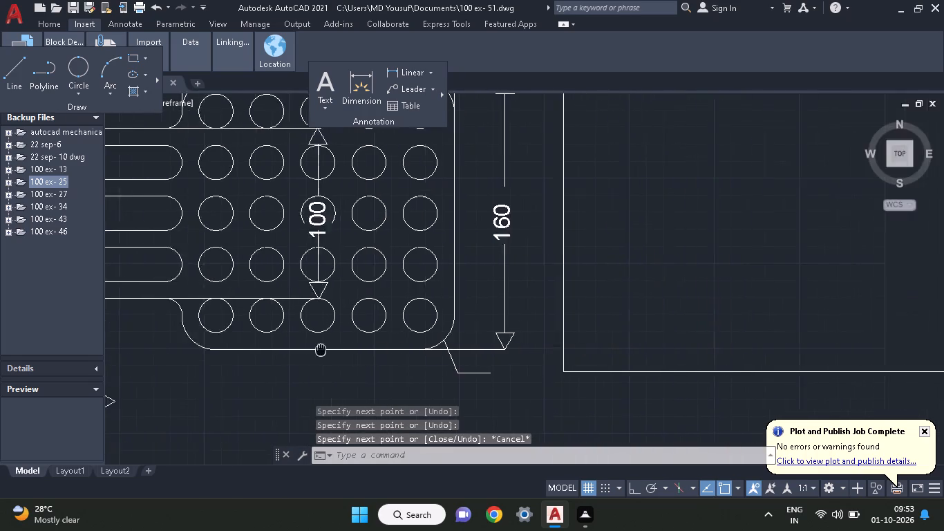
Draw a leader from the lower notch's left fillet, angled about 8 units down to the right and ending in a short horizontal shelf.
middle_drag(305, 348, 232, 342)
middle_drag(177, 339, 390, 322)
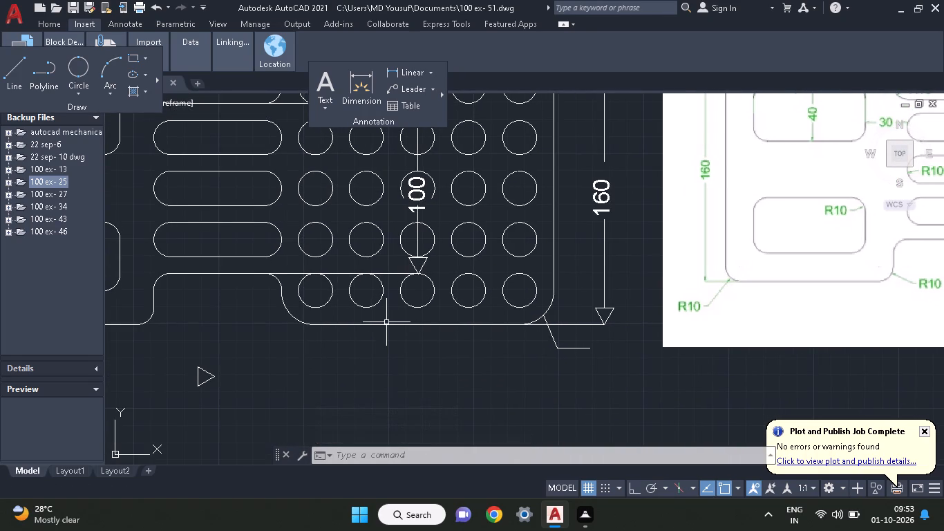
text(l)
key(space)
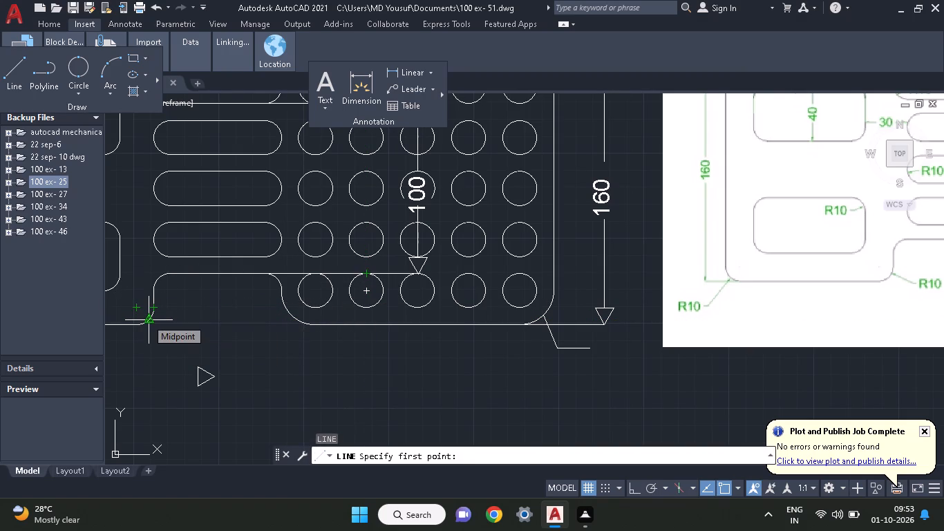
click(147, 319)
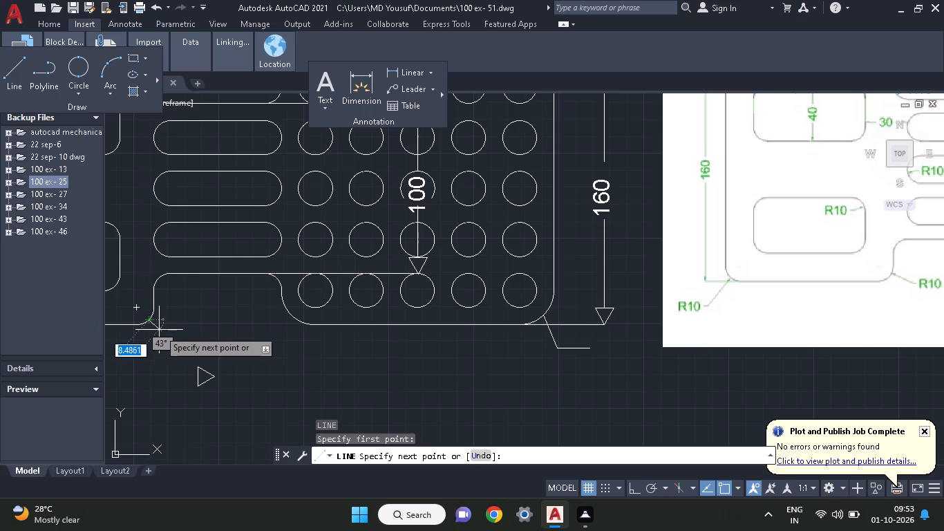
click(159, 330)
click(182, 329)
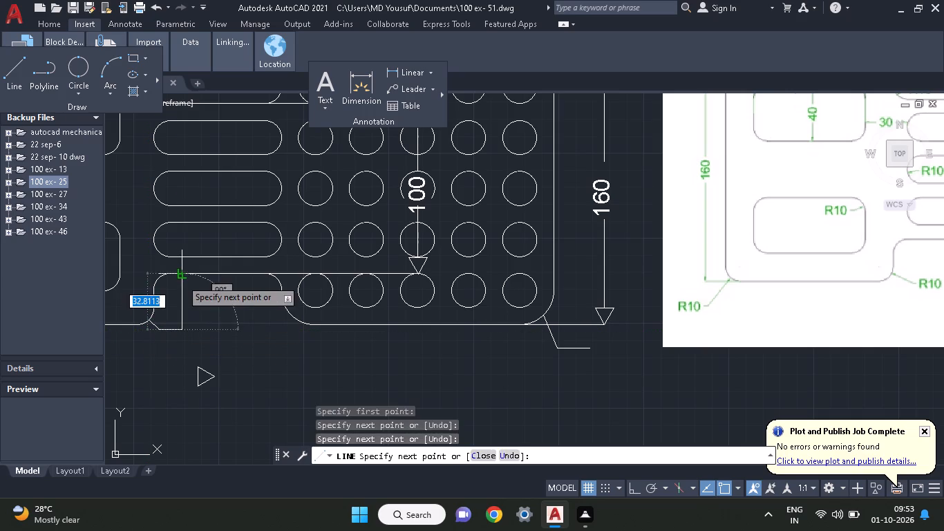
key(Escape)
Draw a leader from the bottom row's first hole, angled down to the left and ending in a short horizontal shelf.
text(l)
key(space)
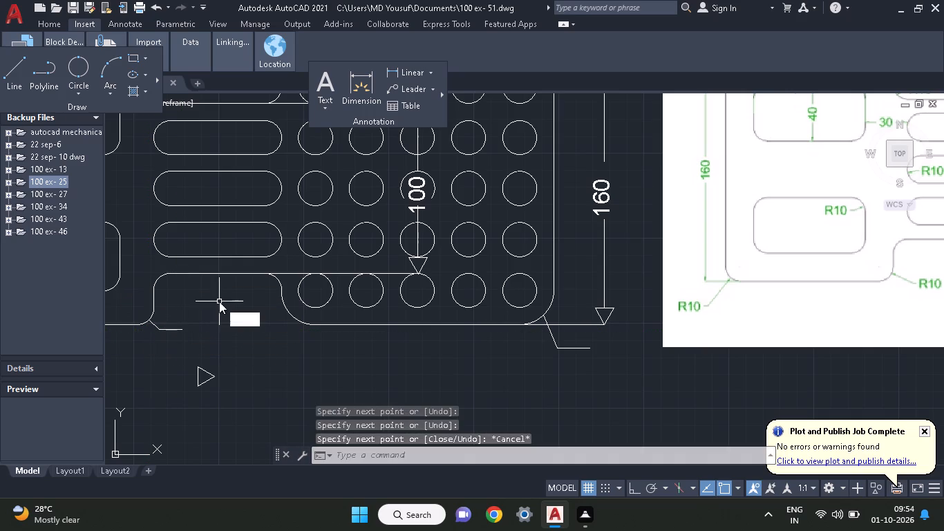
middle_drag(275, 321, 206, 322)
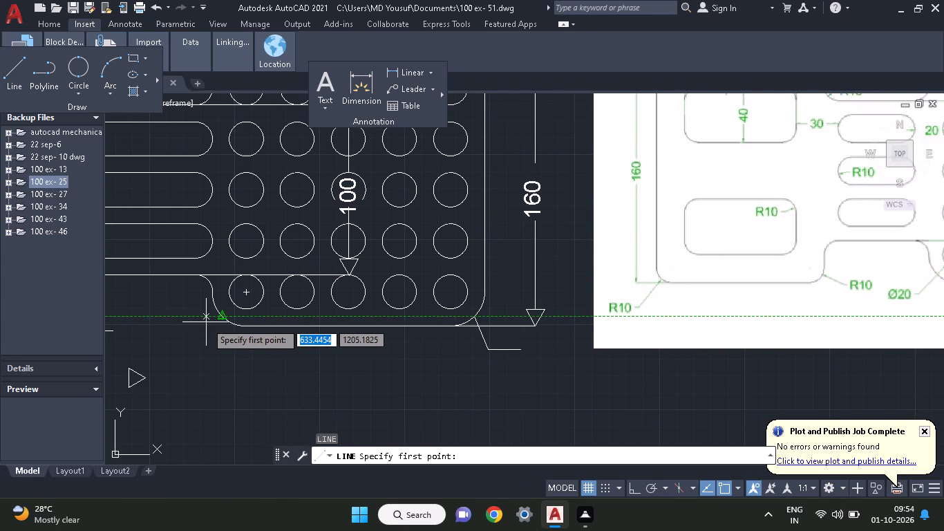
middle_click(223, 312)
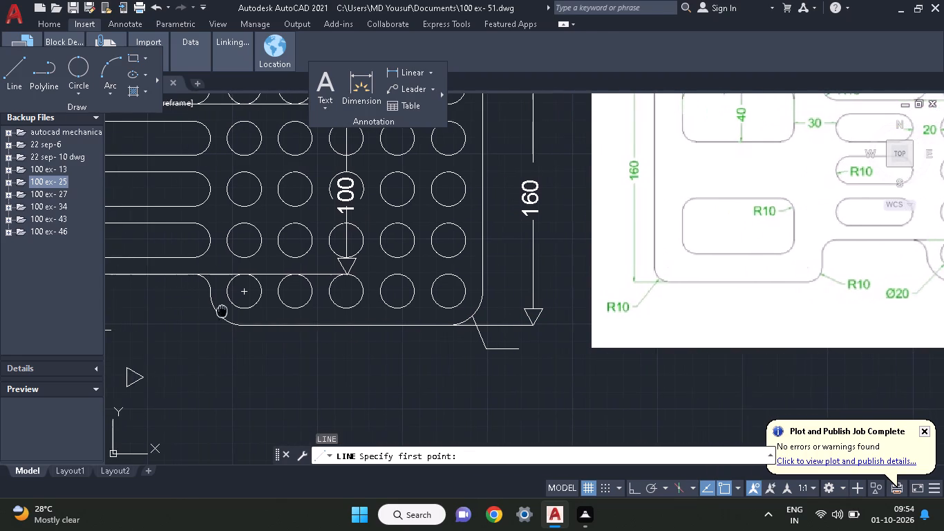
click(232, 303)
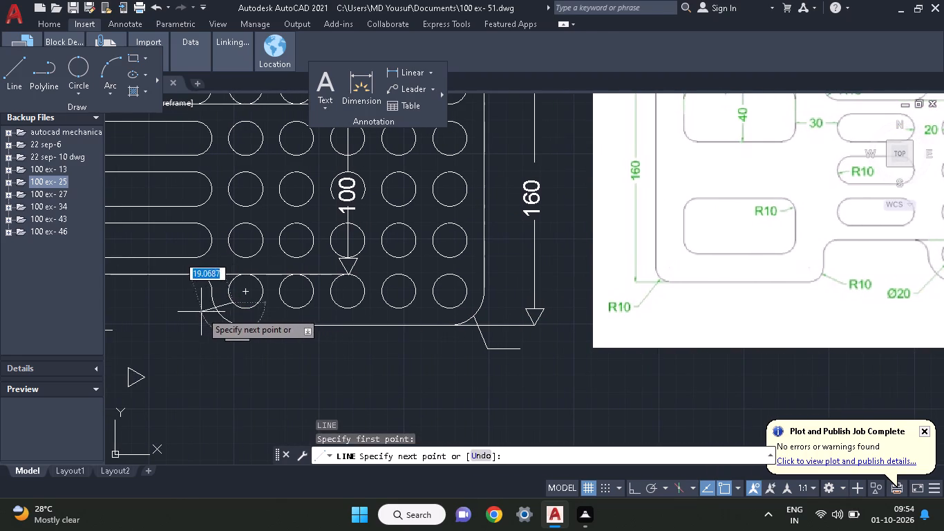
click(199, 319)
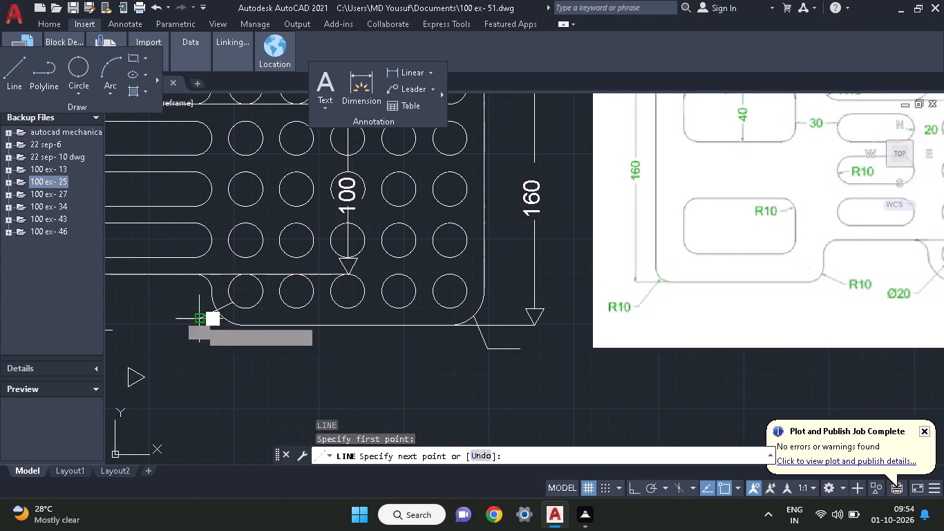
click(175, 318)
key(Escape)
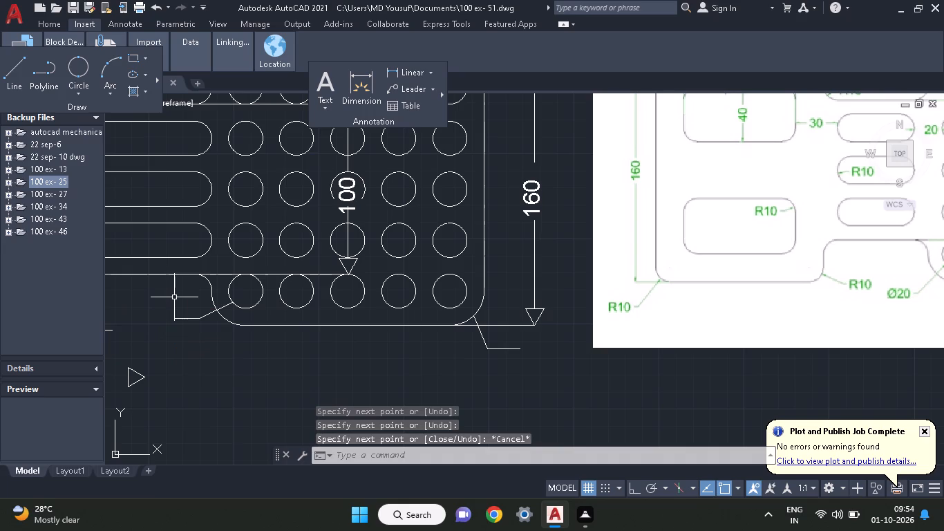
Draw a horizontal line across the gap between the upper rectangular cutout and the left end of the top slot.
middle_drag(174, 297, 116, 307)
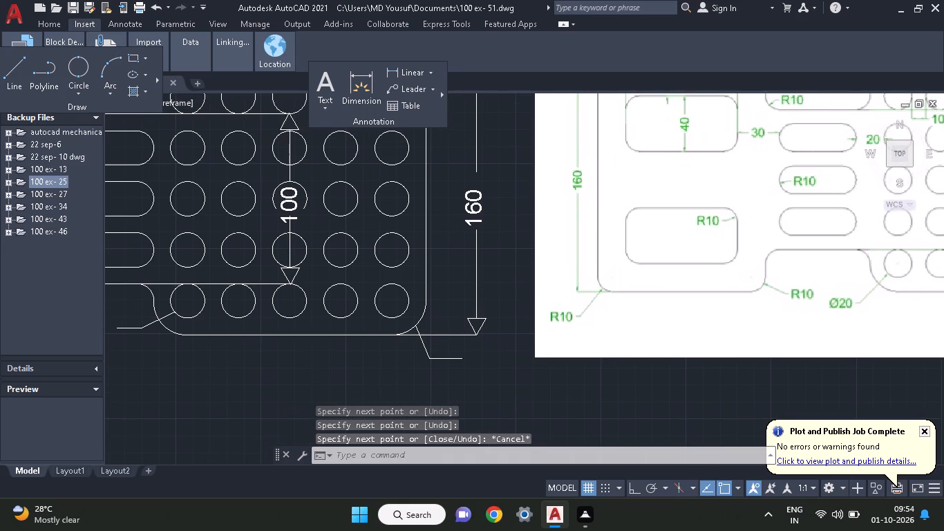
middle_drag(116, 307, 256, 359)
middle_drag(221, 291, 253, 334)
text(l)
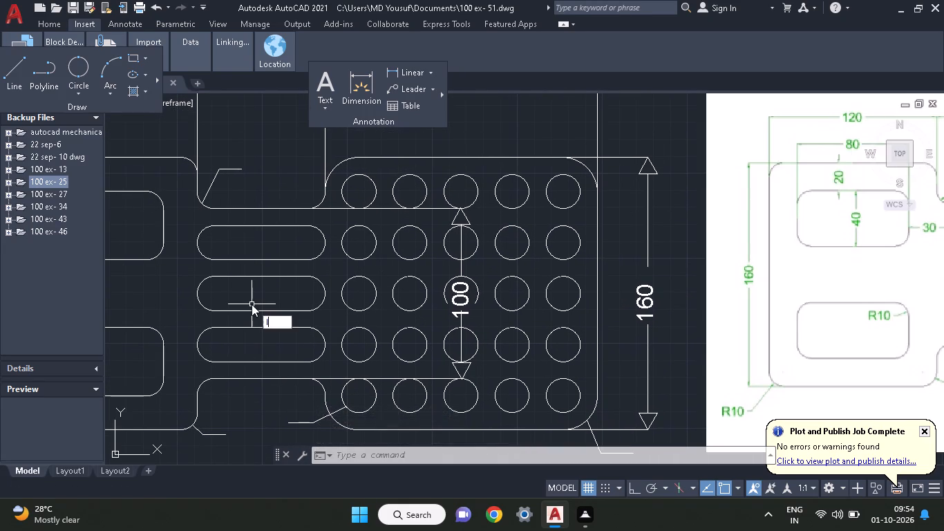
key(space)
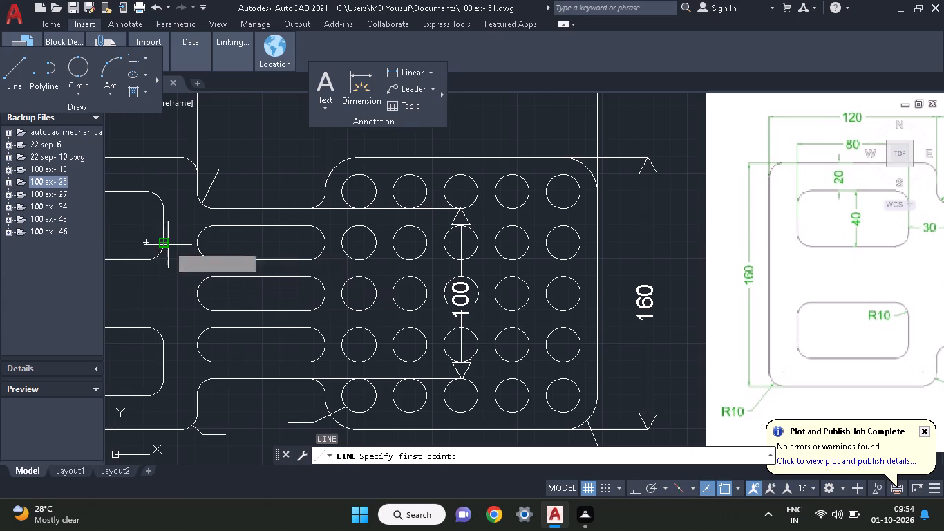
click(168, 245)
click(195, 245)
key(Escape)
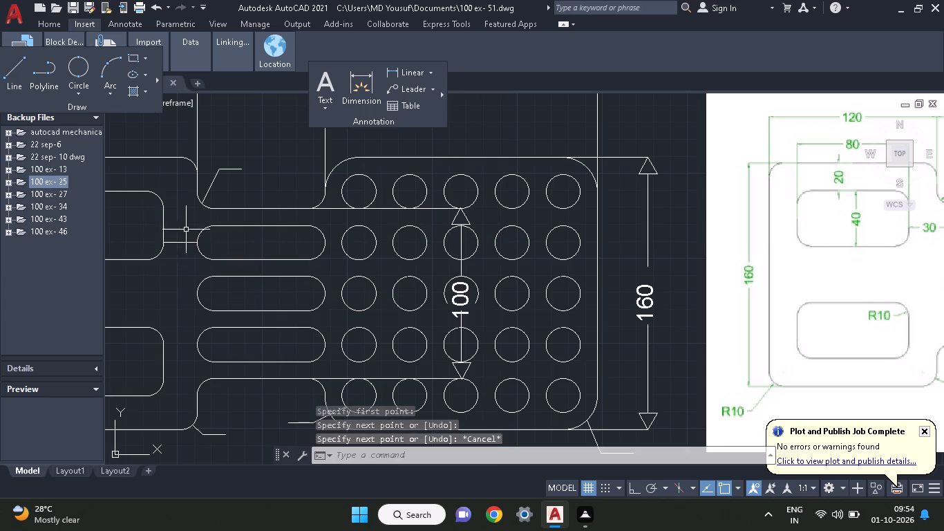
Draw a 10-unit horizontal line from the top slot's right end to the adjacent hole in the second row.
middle_drag(205, 262, 232, 265)
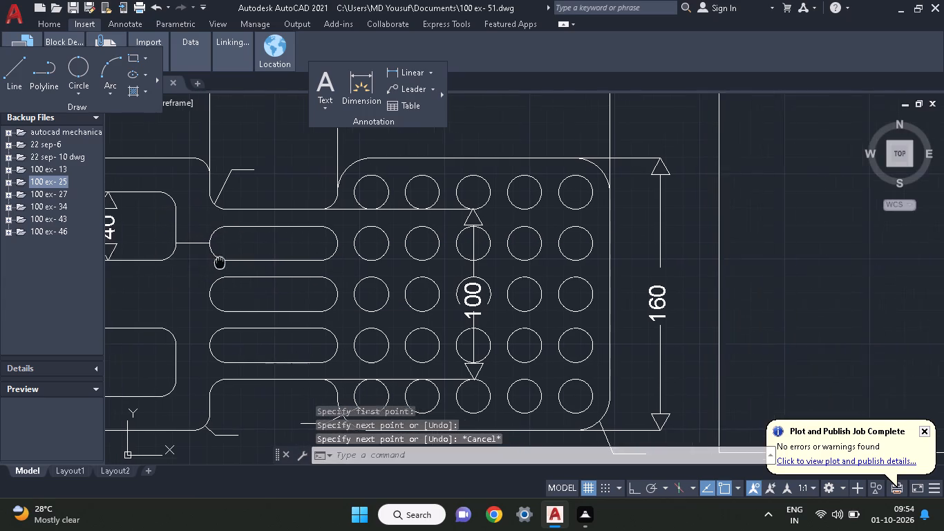
middle_drag(232, 265, 295, 278)
middle_drag(273, 281, 196, 287)
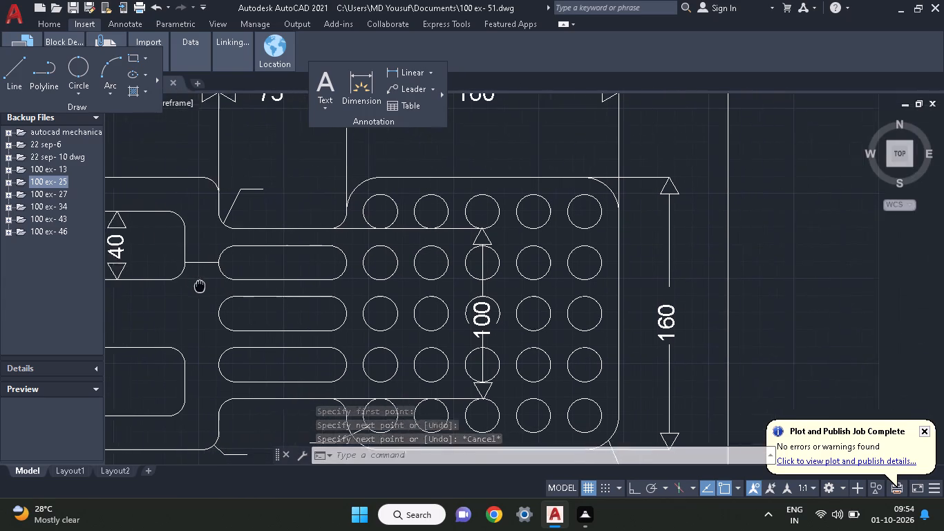
middle_drag(196, 287, 180, 288)
middle_drag(191, 286, 123, 277)
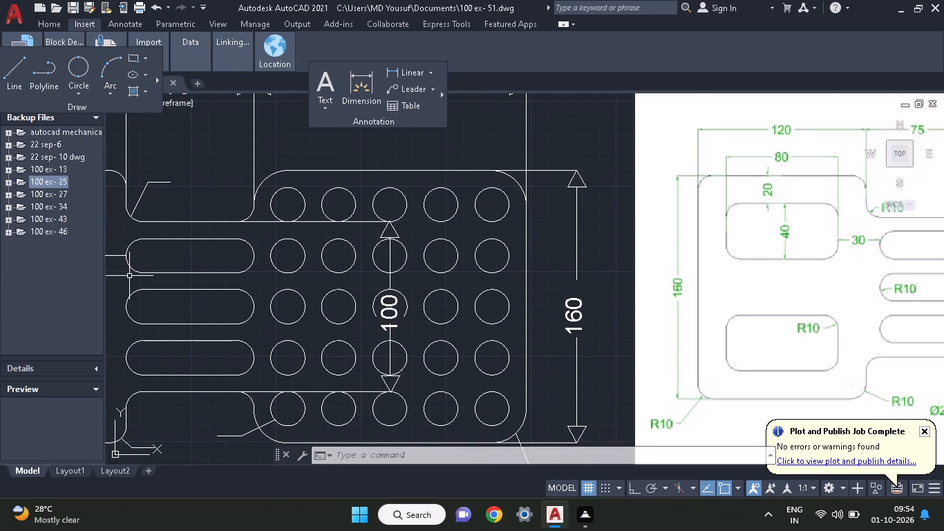
middle_drag(129, 276, 53, 270)
middle_drag(163, 253, 178, 256)
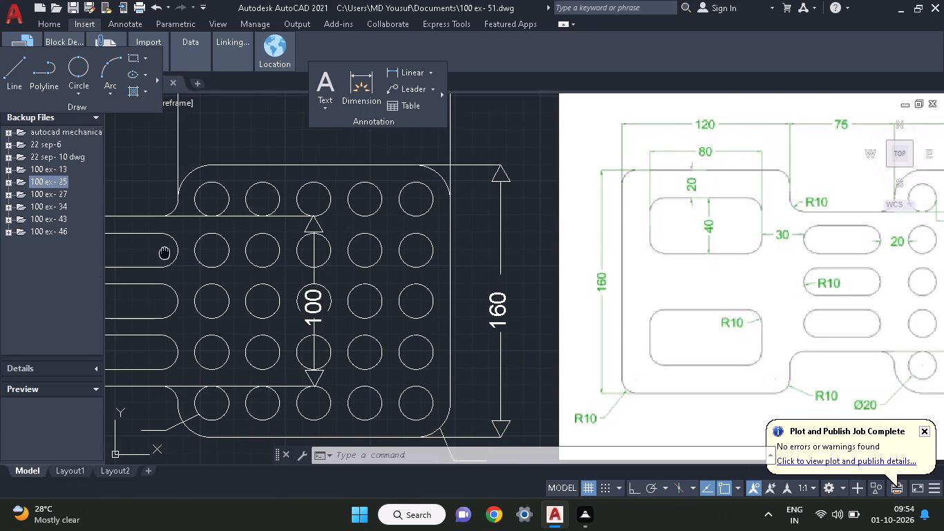
middle_drag(178, 256, 349, 326)
middle_drag(349, 326, 145, 279)
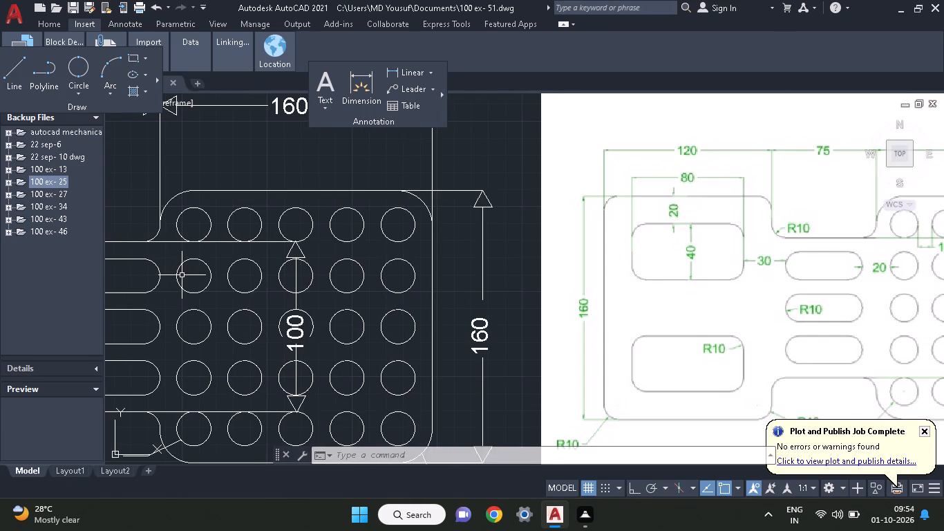
text(l)
key(space)
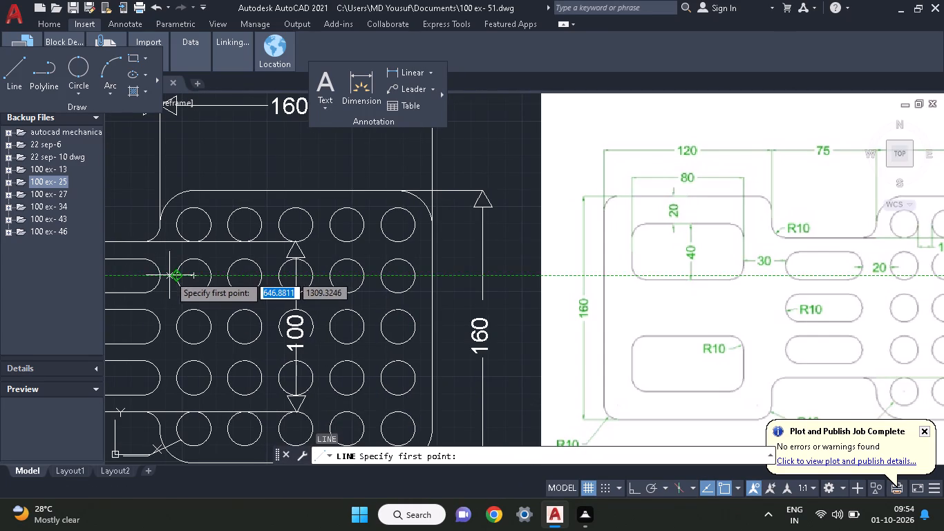
click(160, 276)
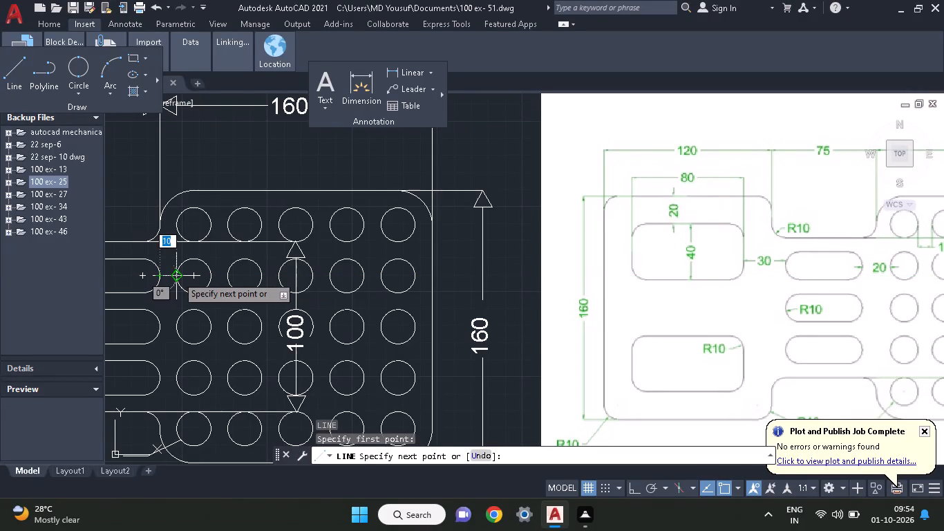
click(178, 276)
key(Escape)
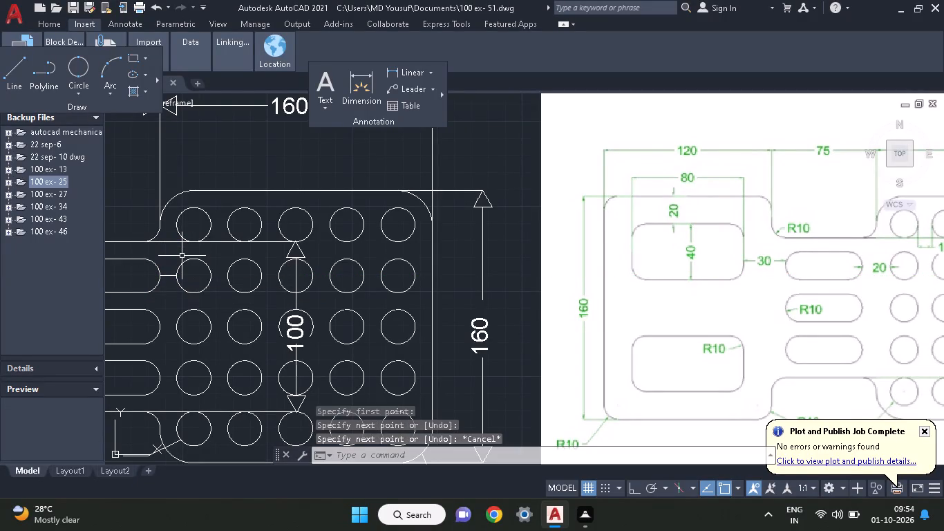
Draw a leader inside the second slot from its left rounded end, angled up to the right with a short horizontal shelf.
middle_drag(154, 302, 270, 305)
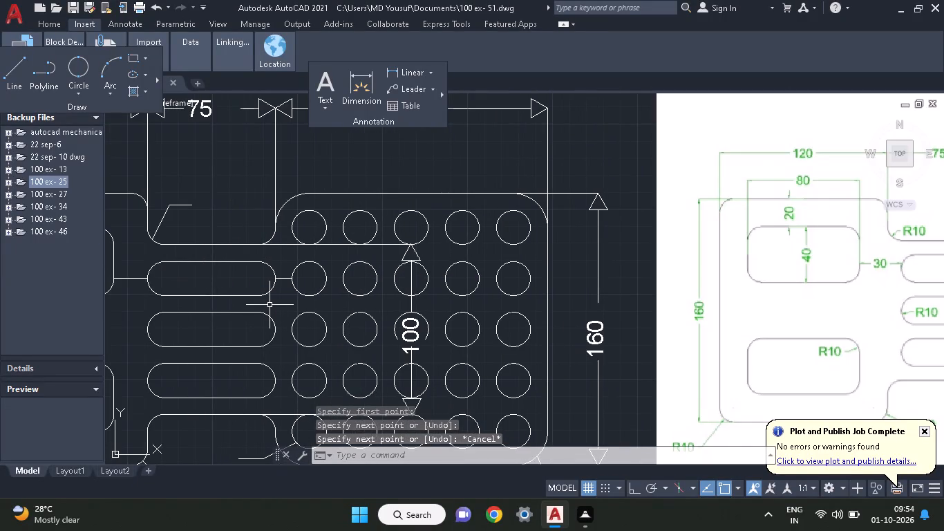
text(l)
key(space)
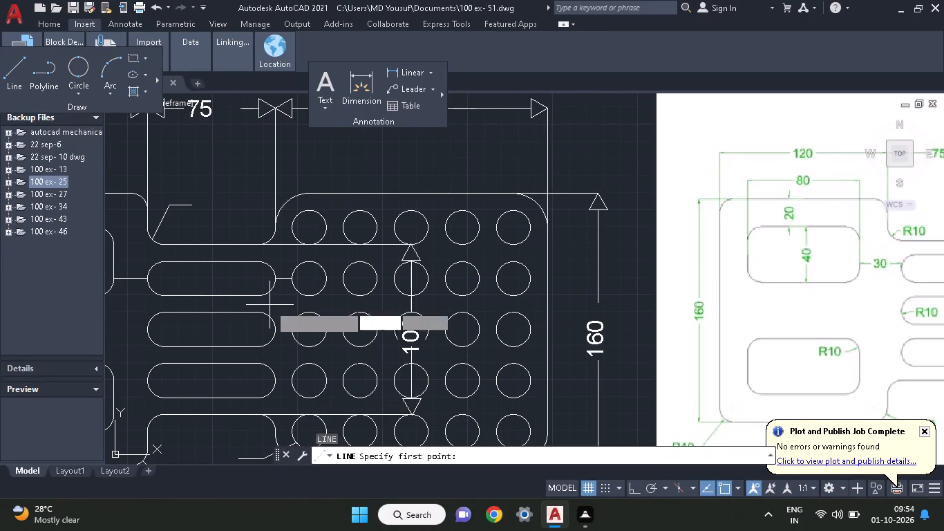
click(147, 339)
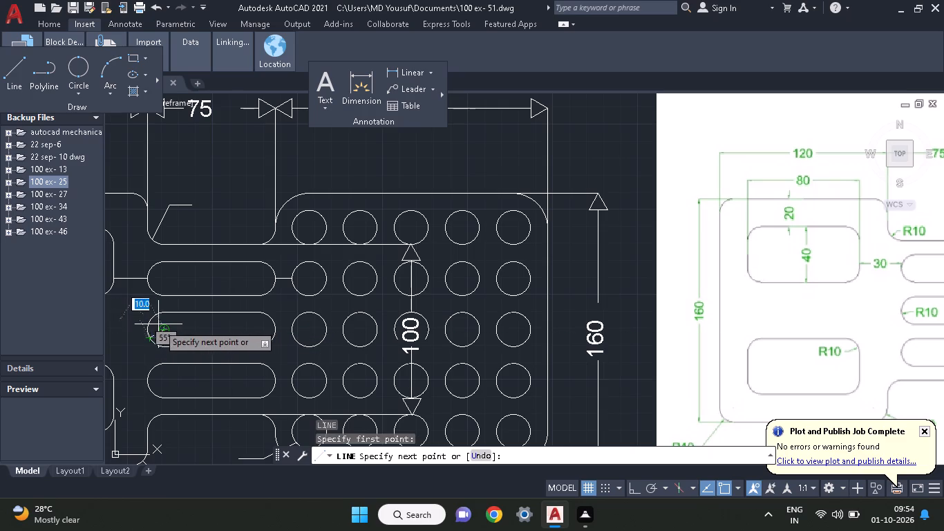
click(162, 333)
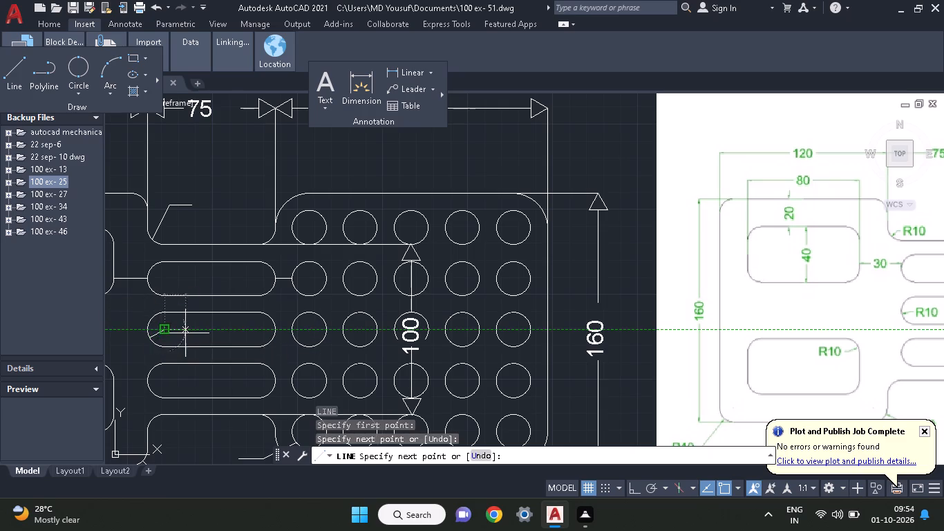
click(185, 333)
key(Escape)
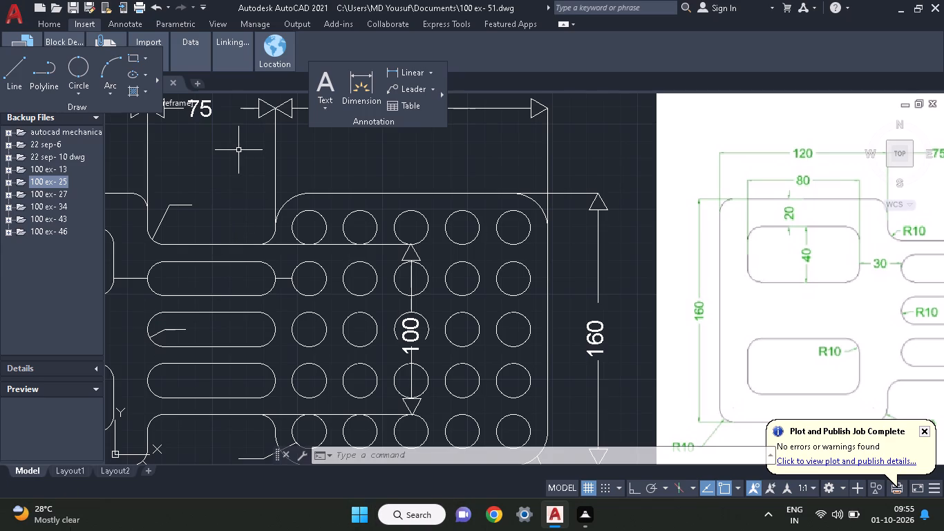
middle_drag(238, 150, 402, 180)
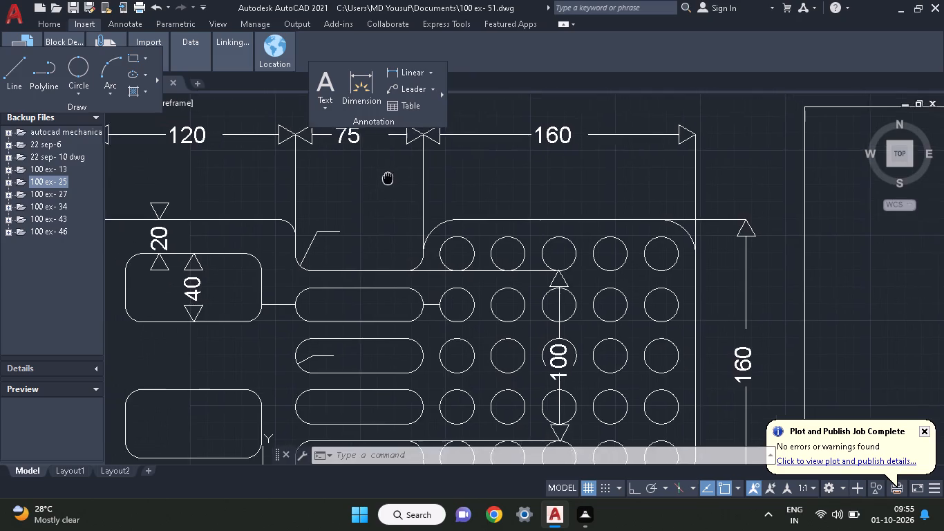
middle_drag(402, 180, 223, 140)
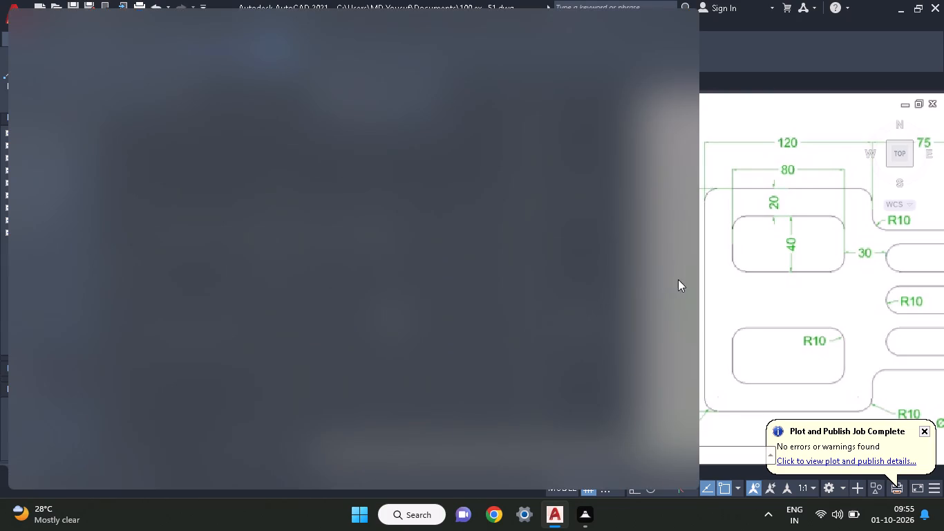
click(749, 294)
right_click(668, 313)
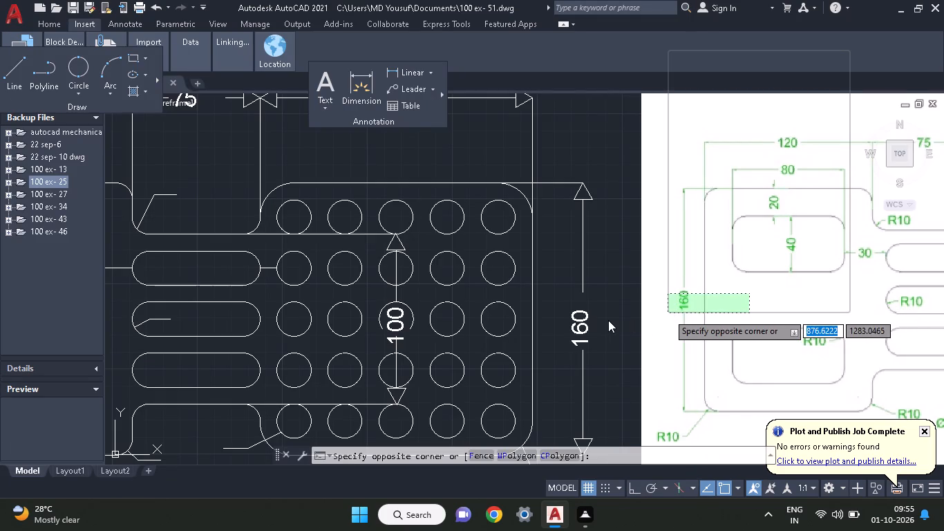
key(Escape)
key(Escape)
Copy the 75 dimension label to the shelf end of the leader at the plate's lower-left corner.
middle_drag(608, 320, 626, 257)
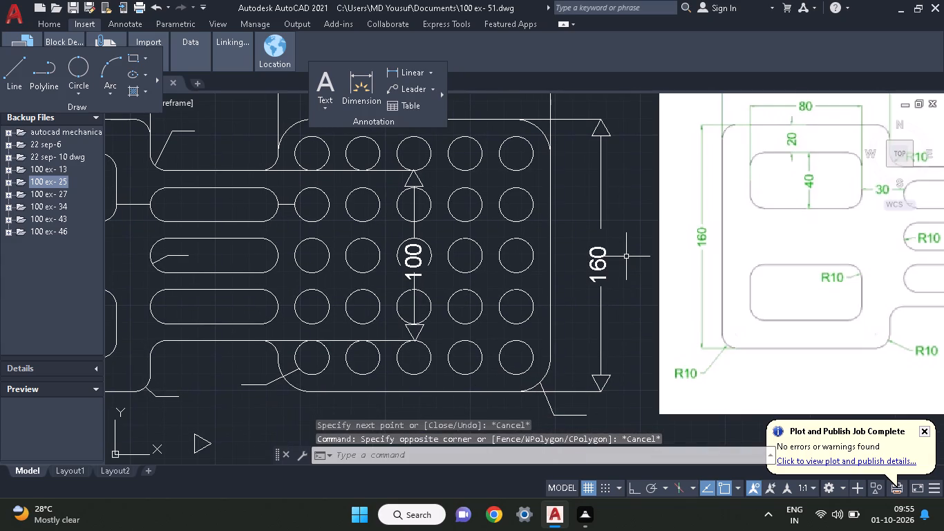
middle_drag(626, 257, 943, 196)
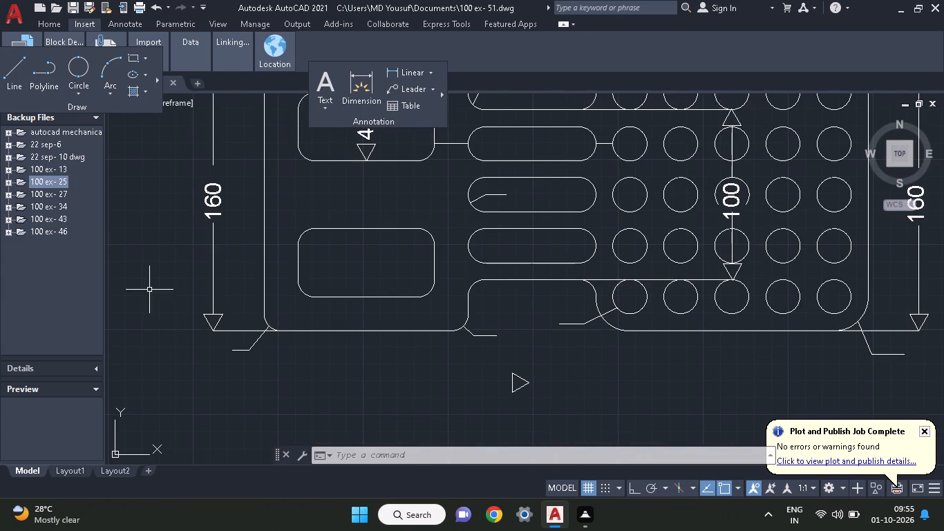
middle_drag(375, 268, 330, 405)
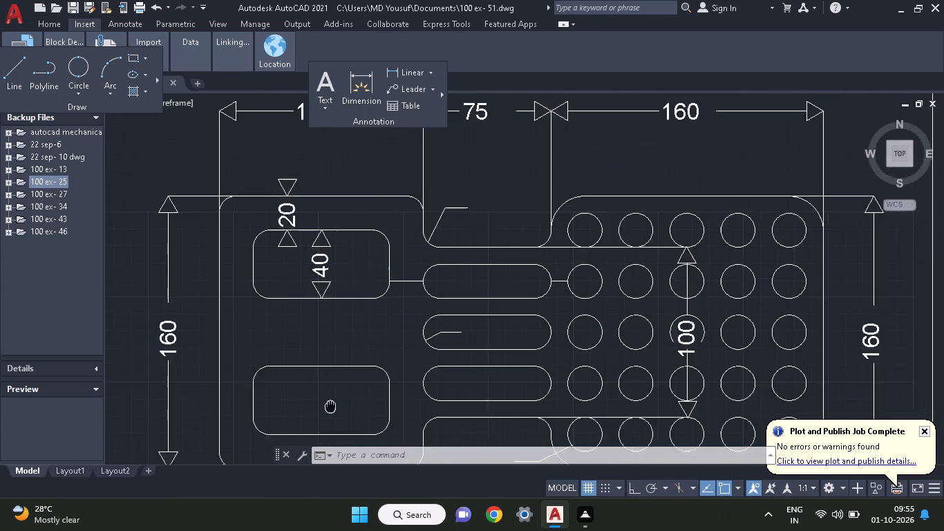
middle_drag(330, 405, 288, 478)
click(434, 188)
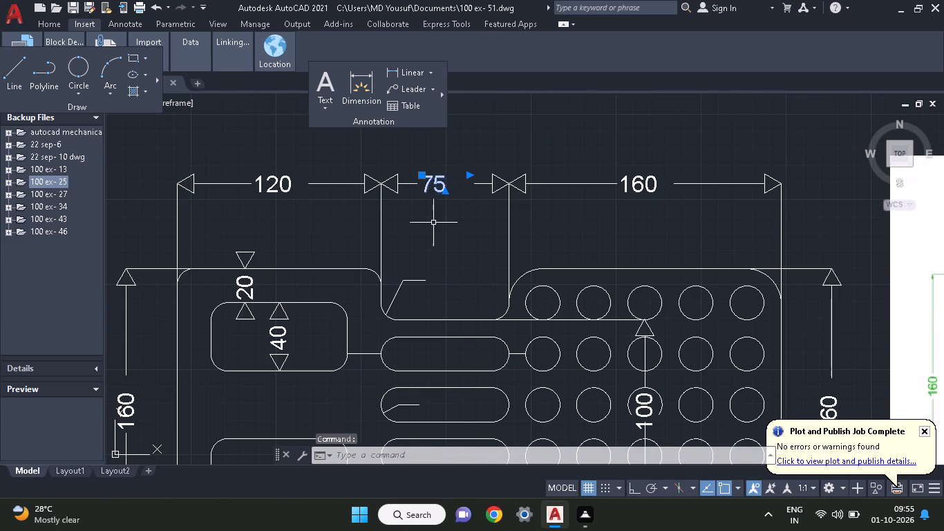
right_click(433, 223)
click(441, 270)
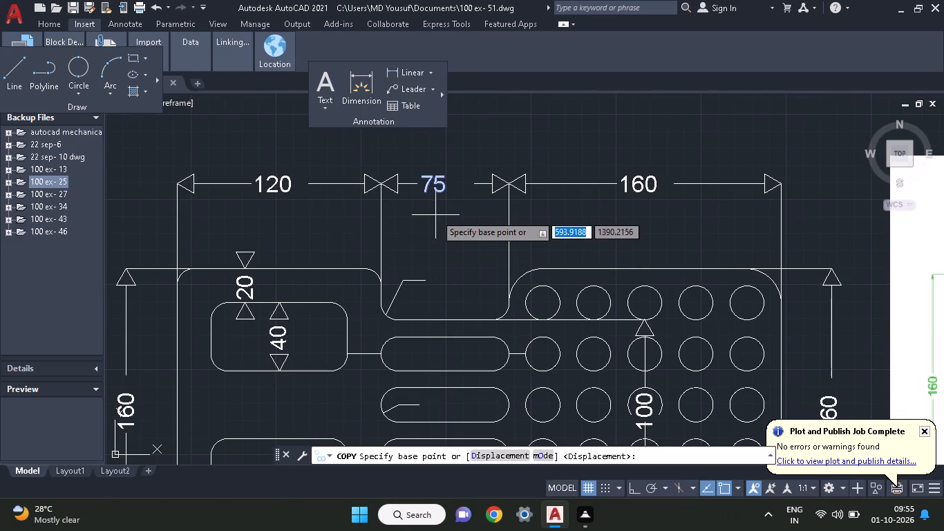
click(436, 184)
middle_drag(375, 316, 504, 5)
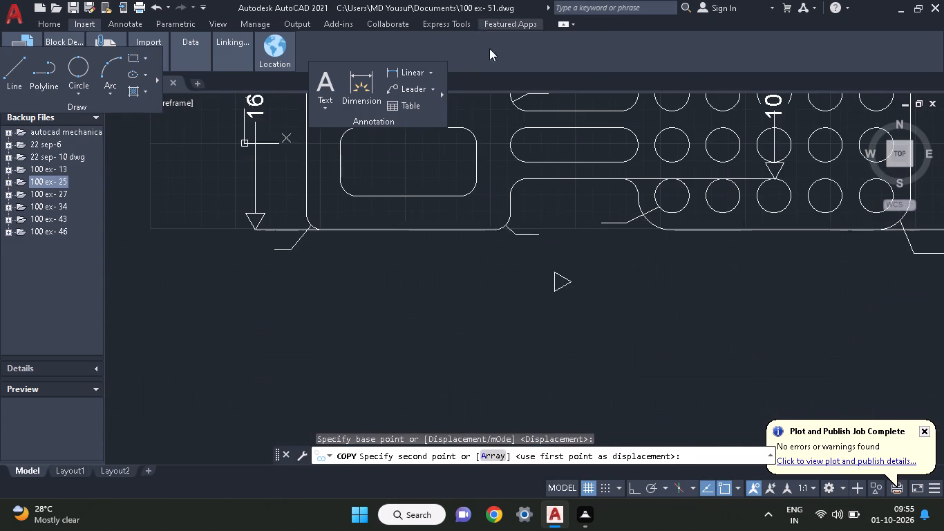
click(252, 249)
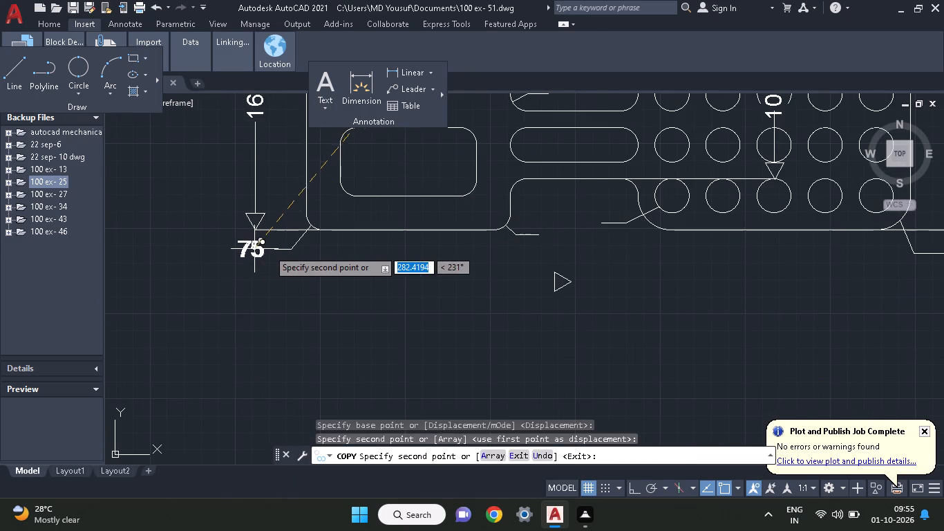
key(Escape)
Change the copied label at the lower-left corner leader to R20.
double_click(243, 252)
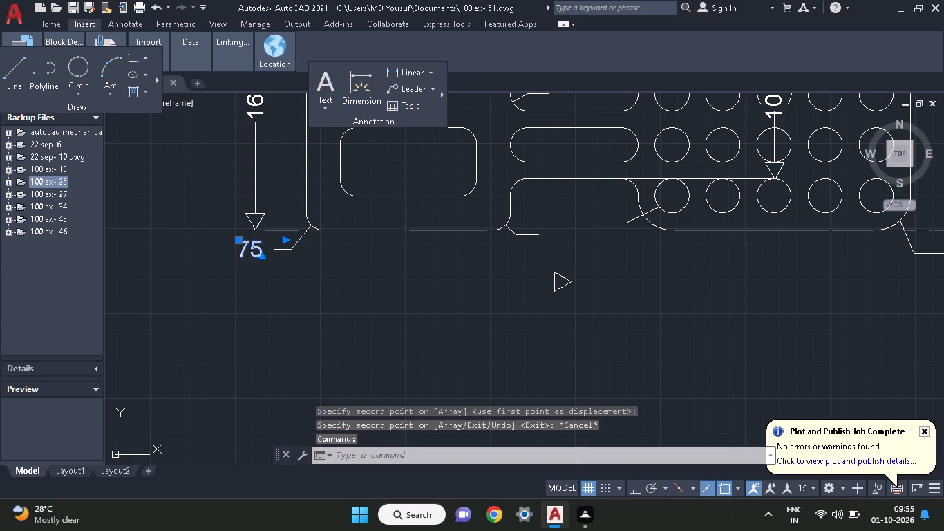
click(261, 252)
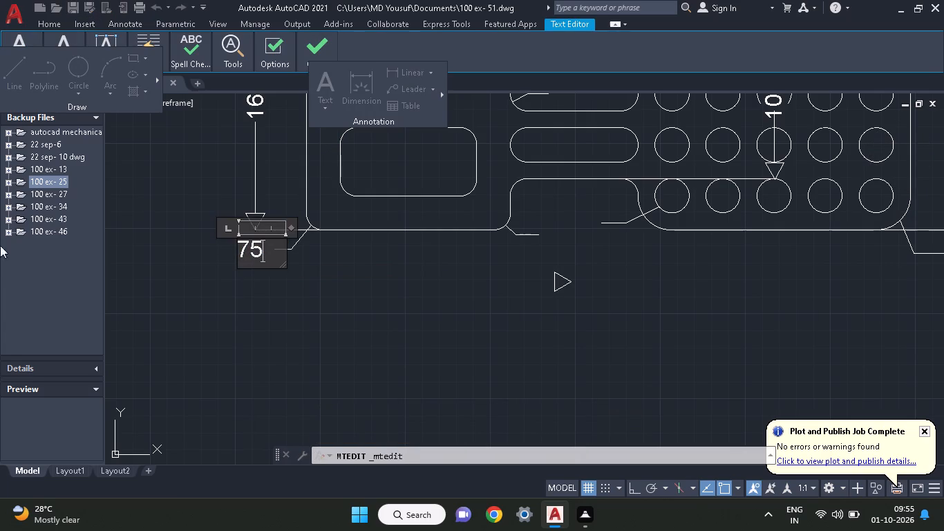
key(BackSpace)
key(BackSpace)
key(BackSpace)
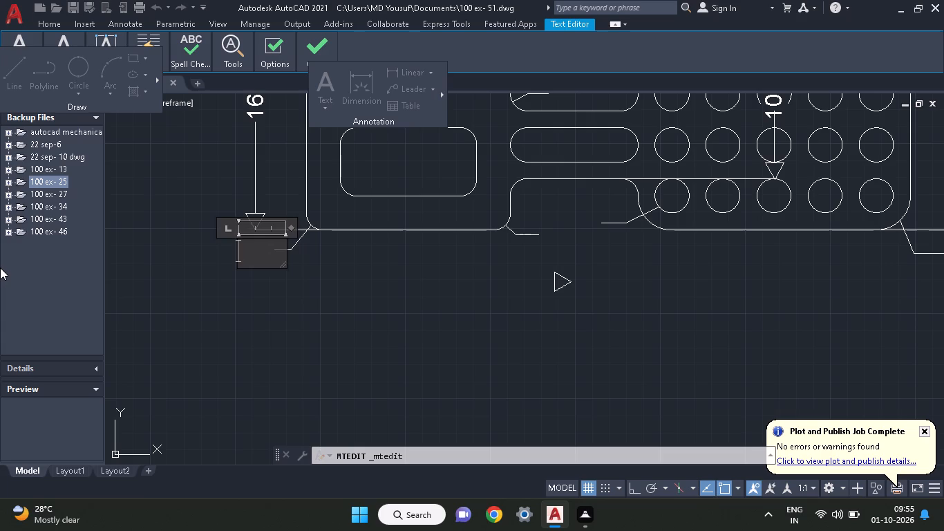
key(r)
key(2)
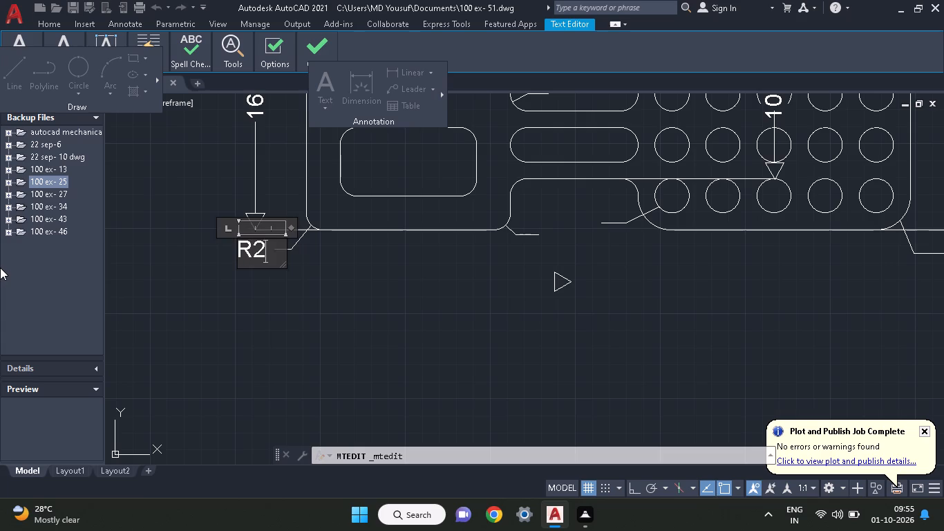
key(0)
click(248, 296)
Copy the spare triangular arrowhead below the plate onto the tip of the lower-left corner leader.
middle_drag(348, 275, 290, 280)
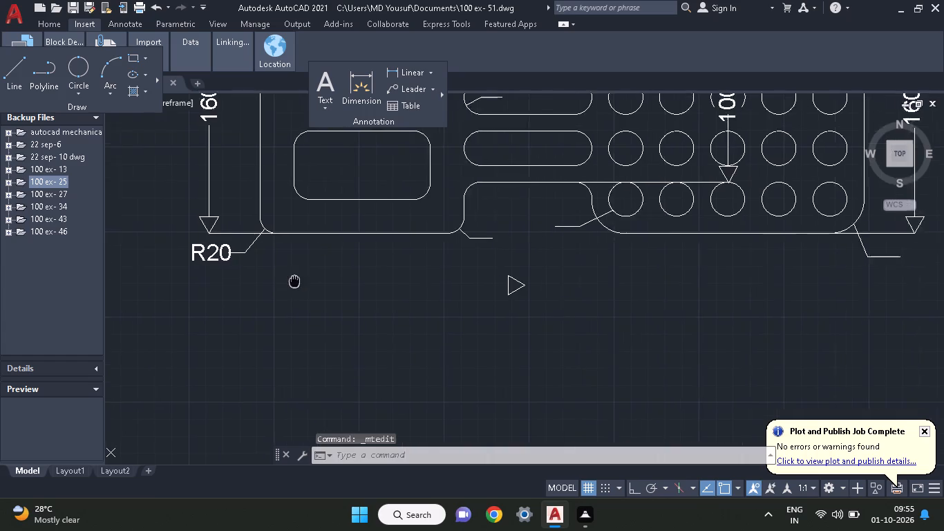
middle_drag(290, 280, 164, 291)
middle_drag(265, 292, 217, 301)
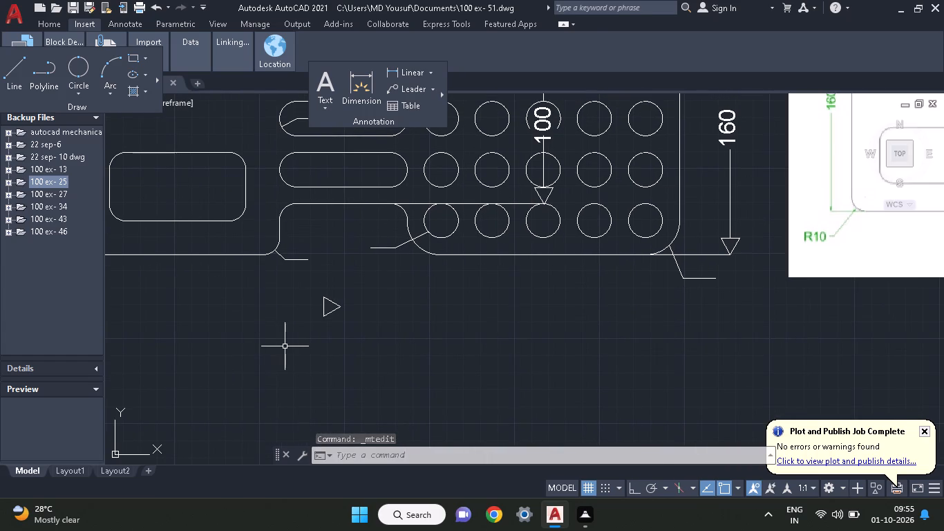
click(324, 304)
right_click(277, 317)
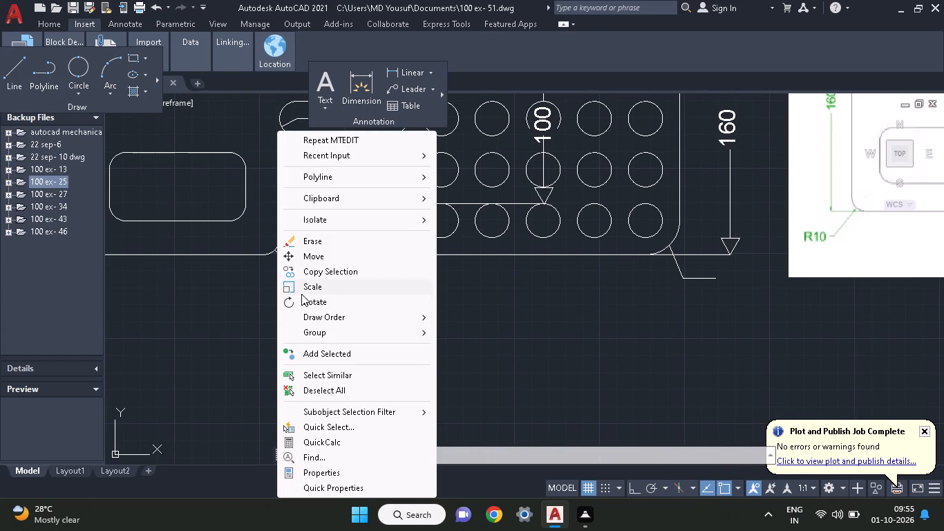
click(301, 270)
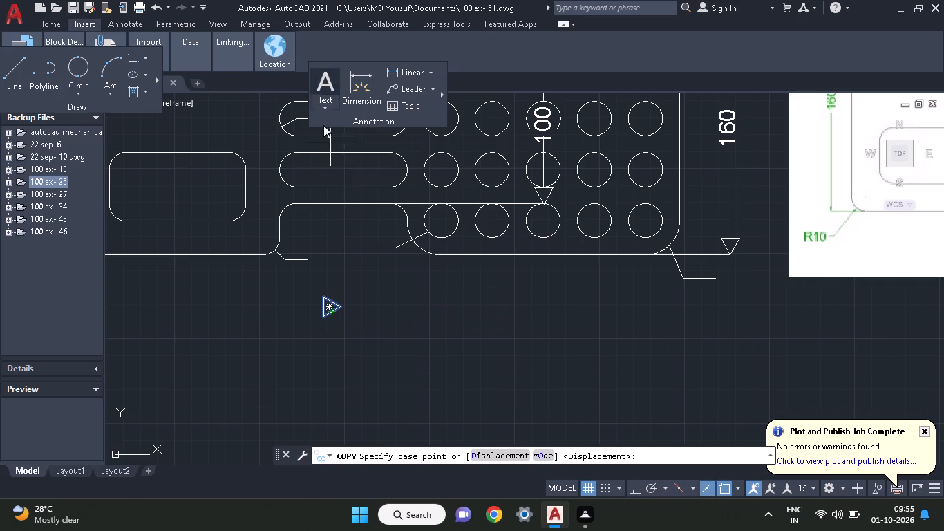
click(335, 309)
middle_drag(206, 290, 393, 310)
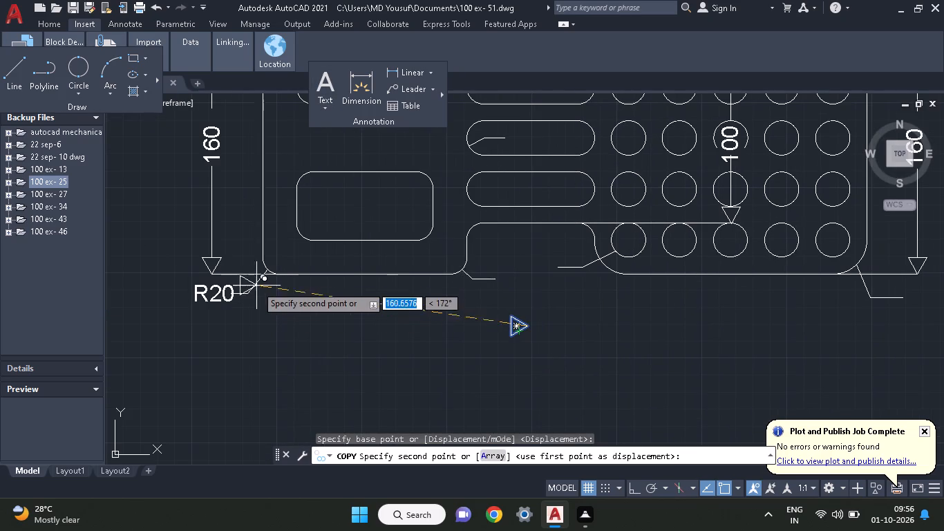
click(267, 268)
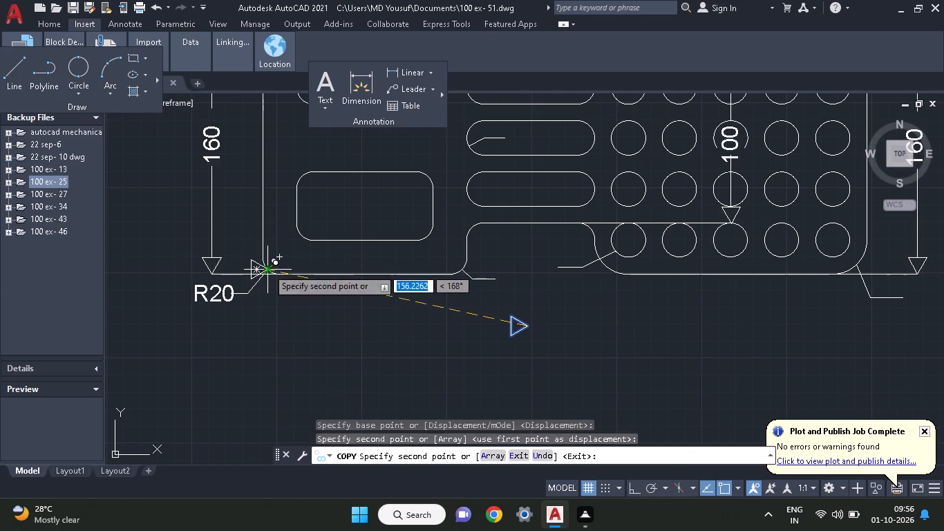
right_click(297, 263)
click(312, 273)
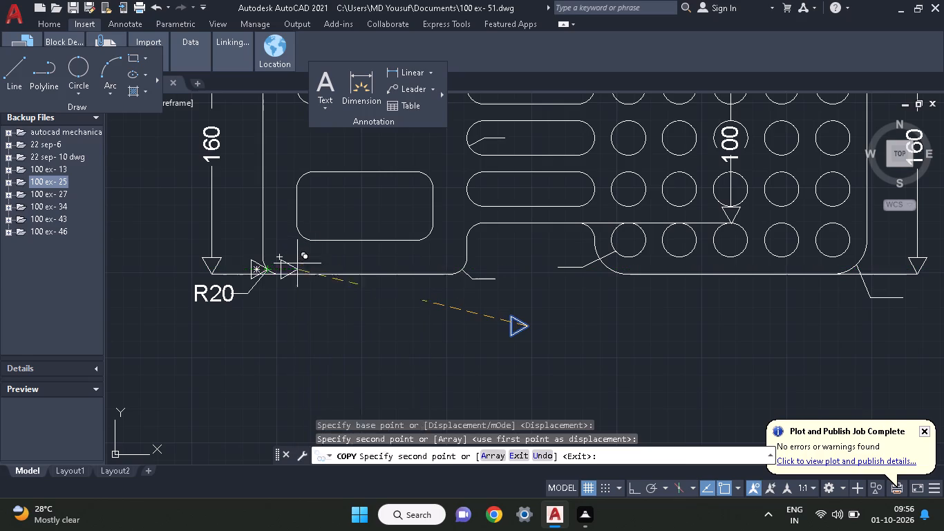
Rotate the lower-left corner arrowhead 45 degrees about its tip to align it with the leader.
click(254, 266)
click(245, 270)
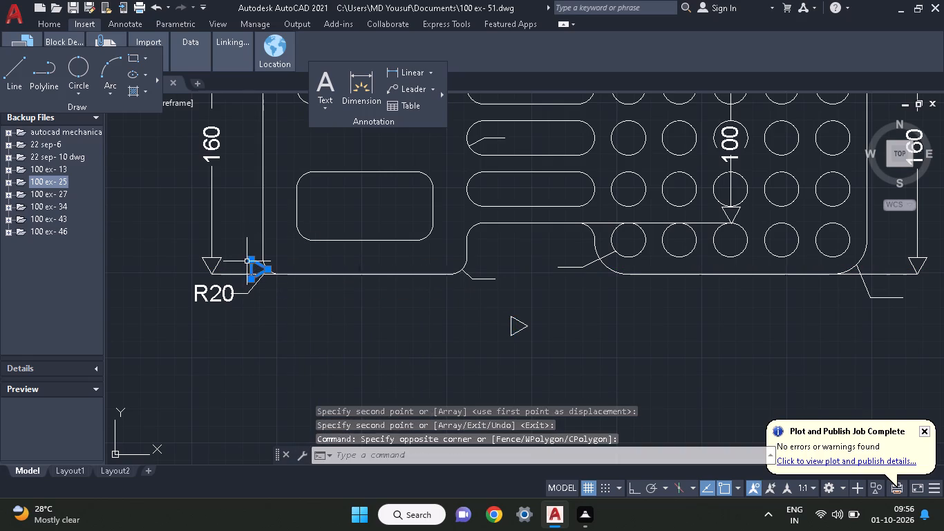
right_click(247, 254)
click(262, 304)
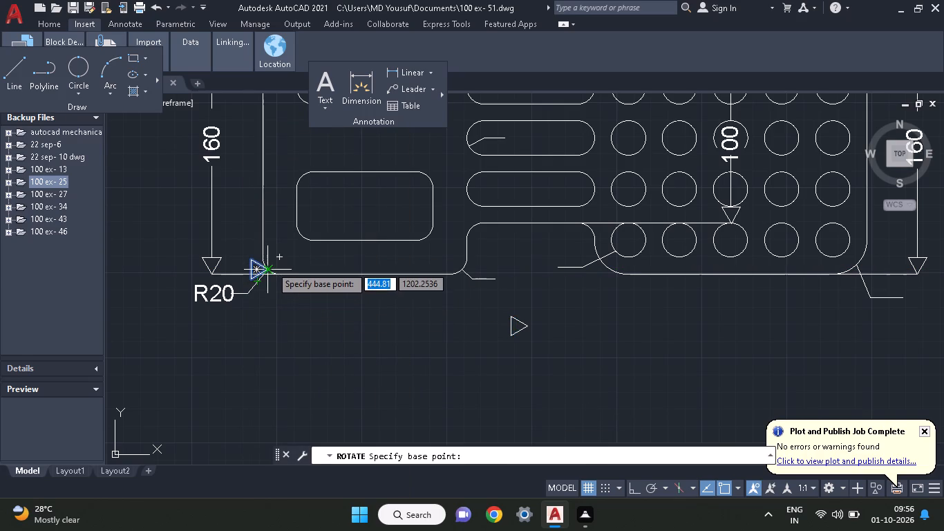
click(271, 266)
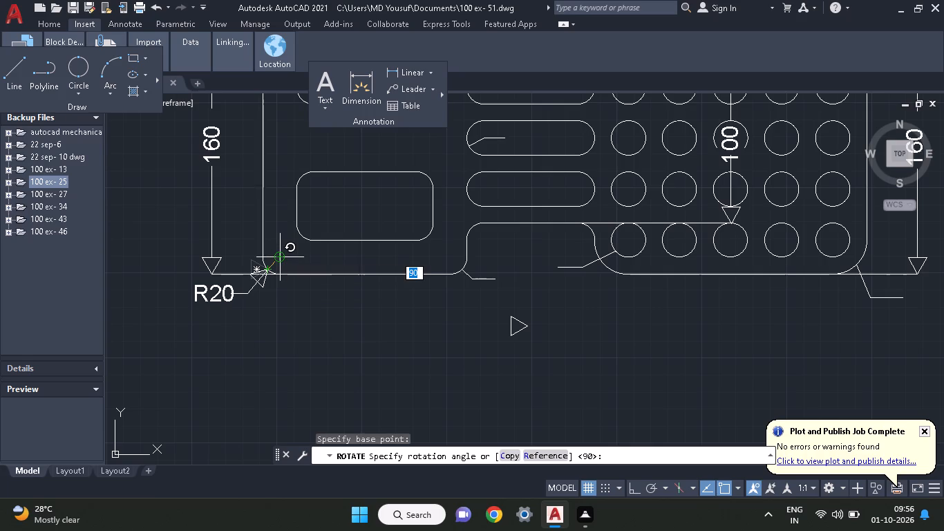
click(276, 255)
Copy the spare arrowhead onto the leader tips at the left block's lower-right corner and the bottom row's first hole.
middle_drag(308, 317, 239, 334)
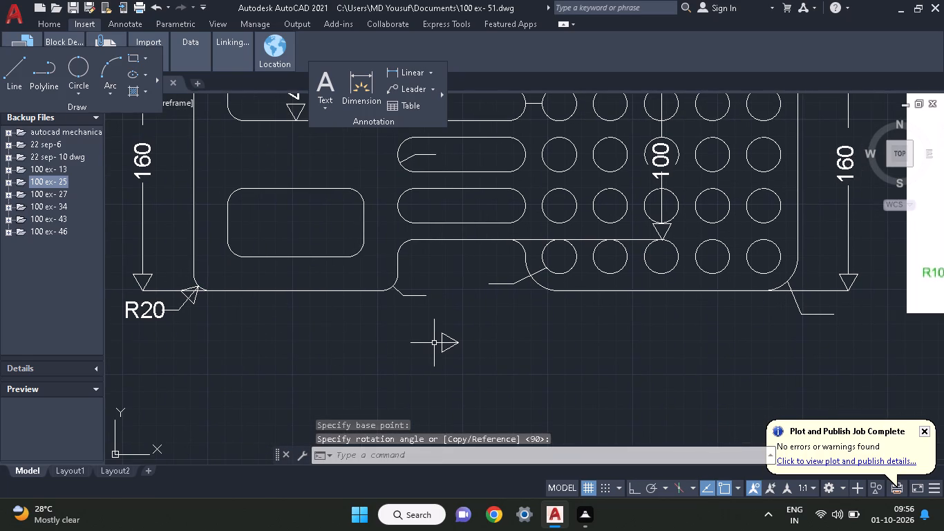
click(441, 339)
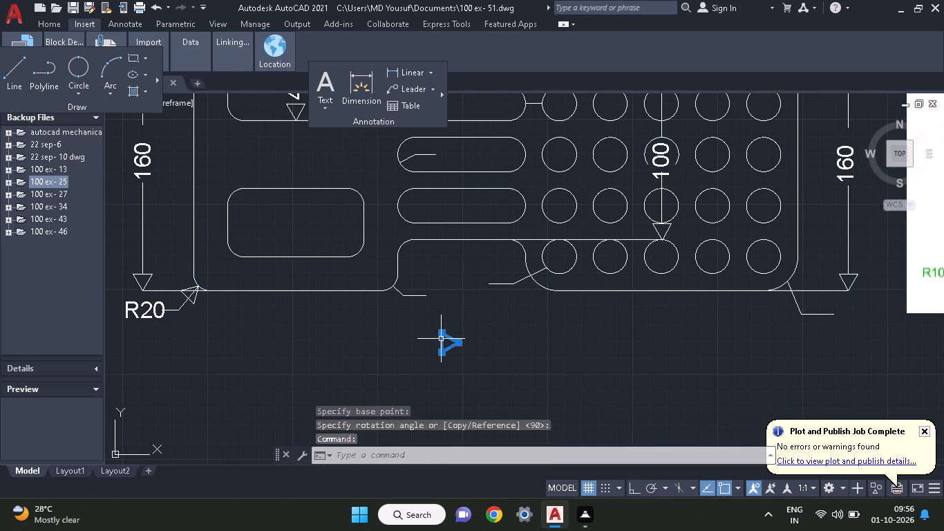
right_click(398, 349)
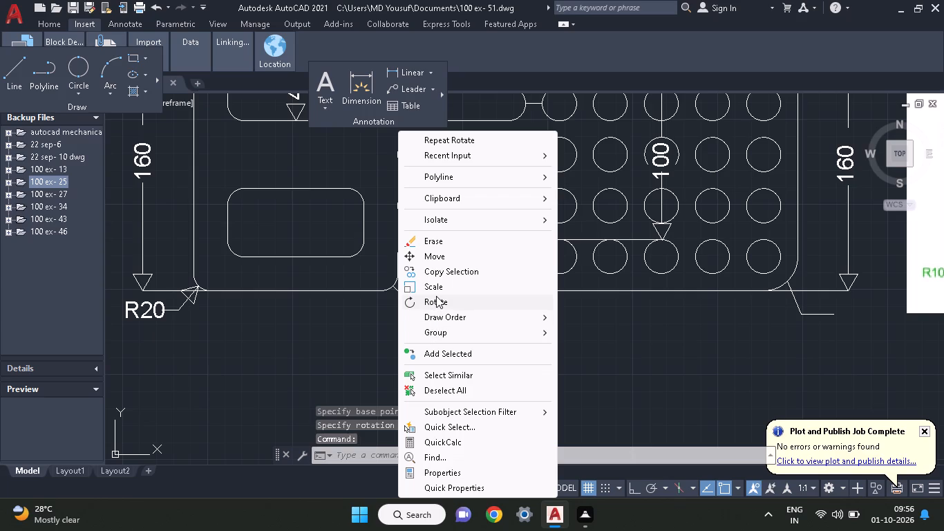
click(439, 268)
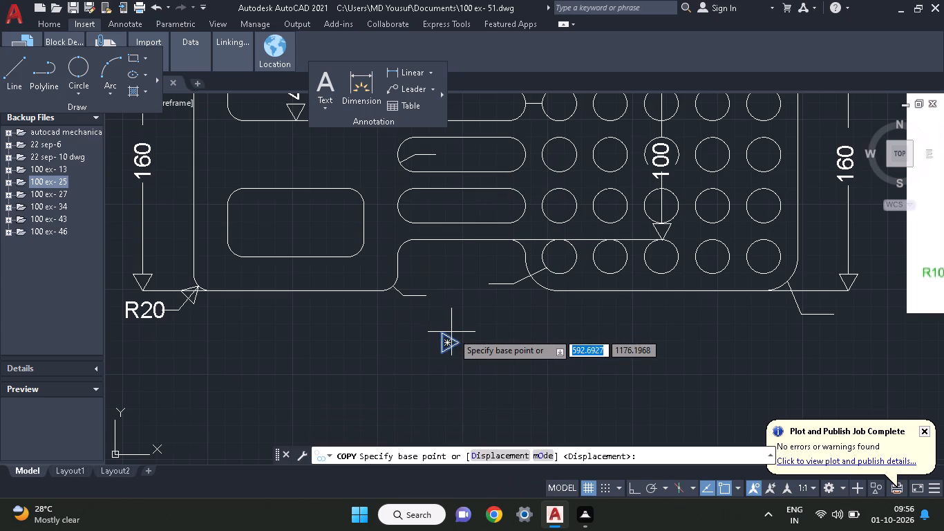
click(458, 342)
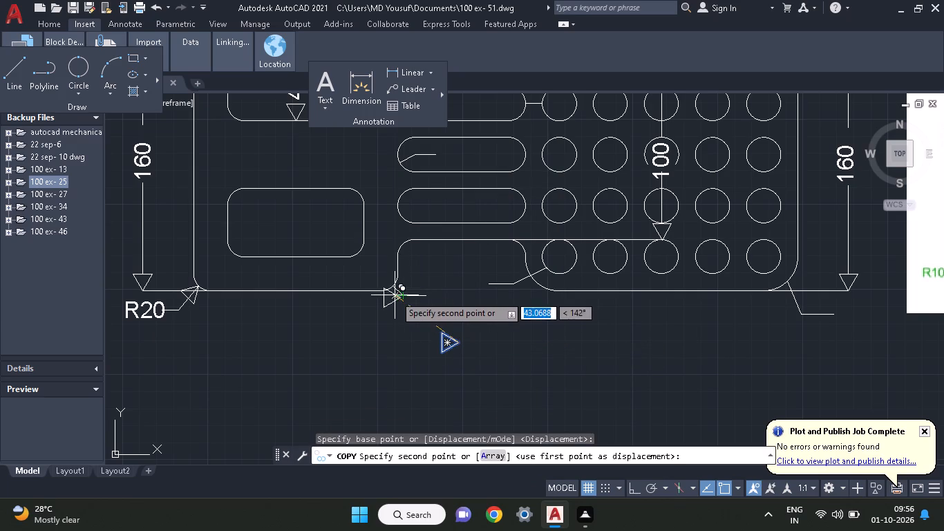
click(390, 288)
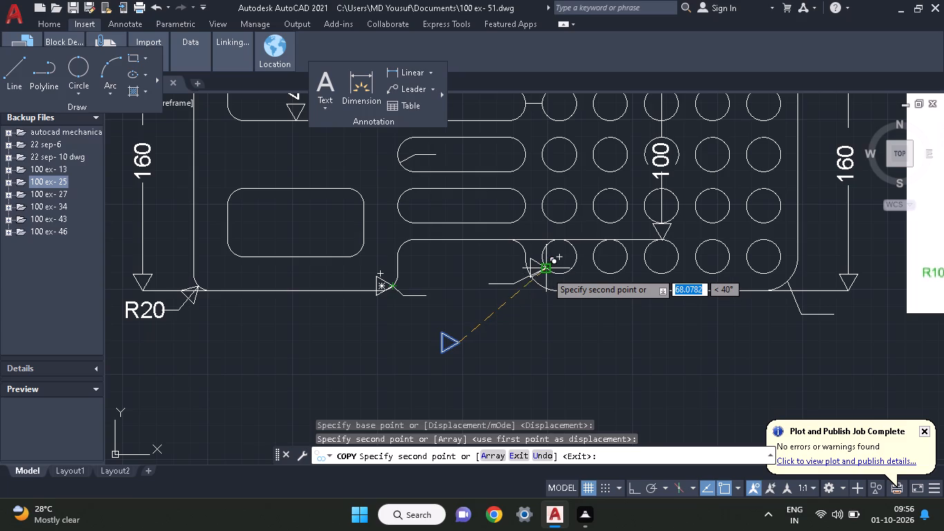
click(546, 272)
right_click(536, 314)
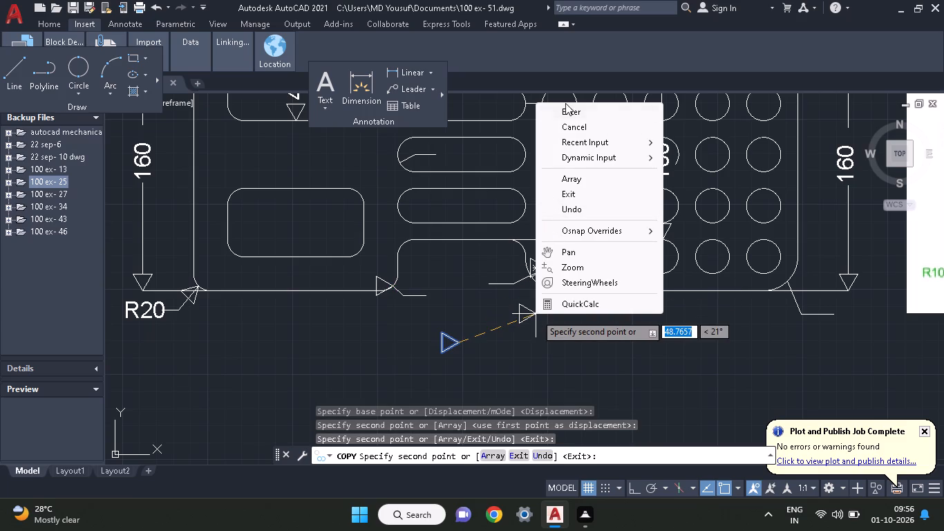
click(567, 107)
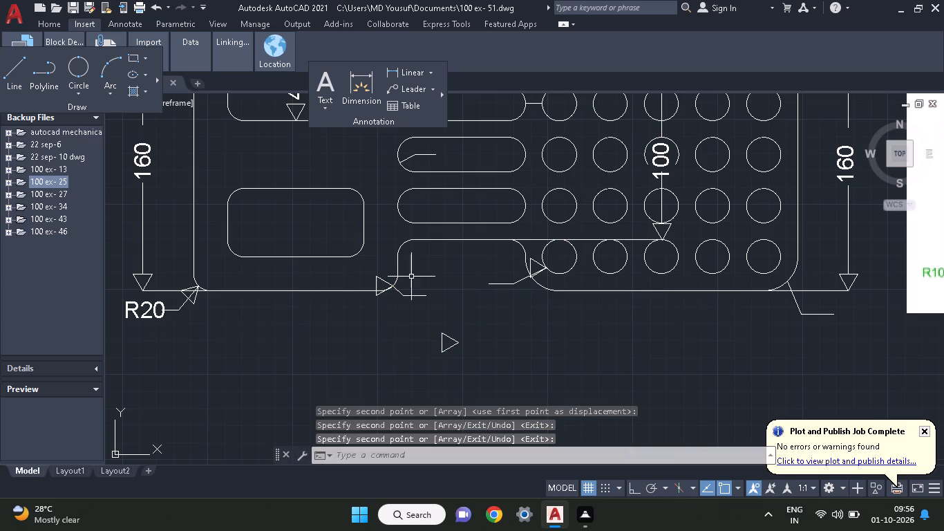
Rotate the arrowhead at the left block's lower-right corner about its tip to align it with its leader.
click(375, 283)
right_click(332, 287)
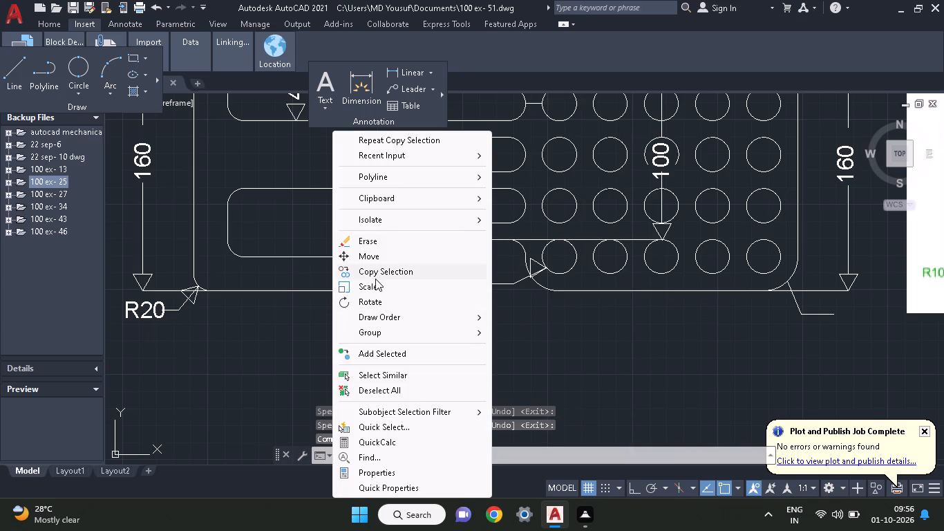
click(372, 297)
click(390, 286)
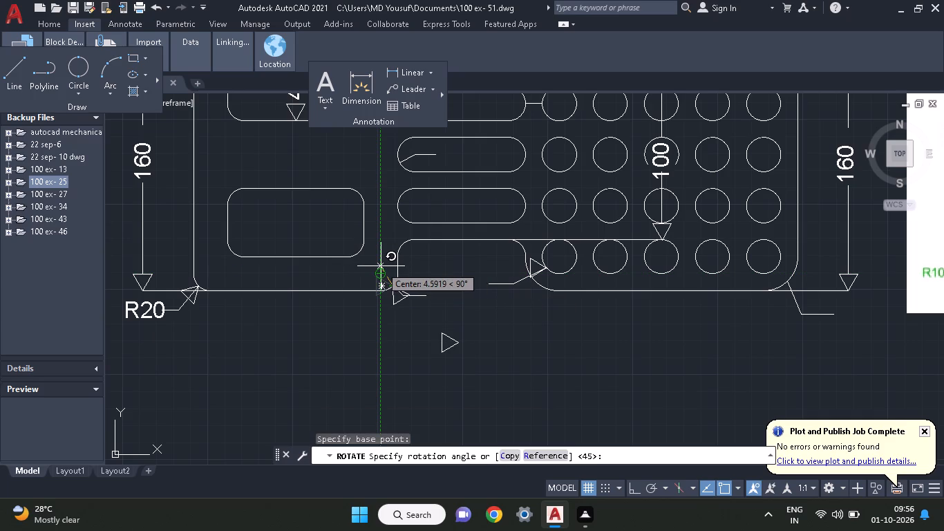
click(376, 275)
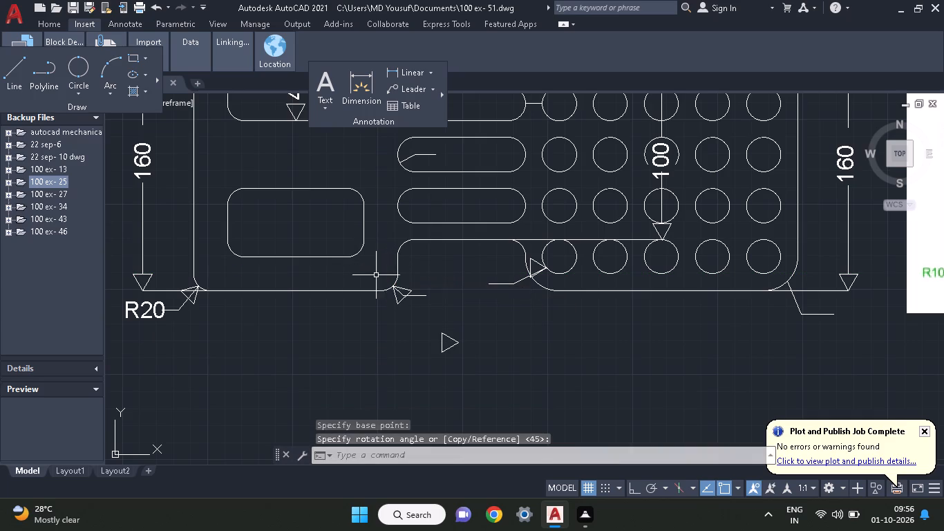
Rotate the arrowhead at the bottom row's first-hole leader by about 139 degrees to align it with the leader.
click(540, 270)
right_click(529, 312)
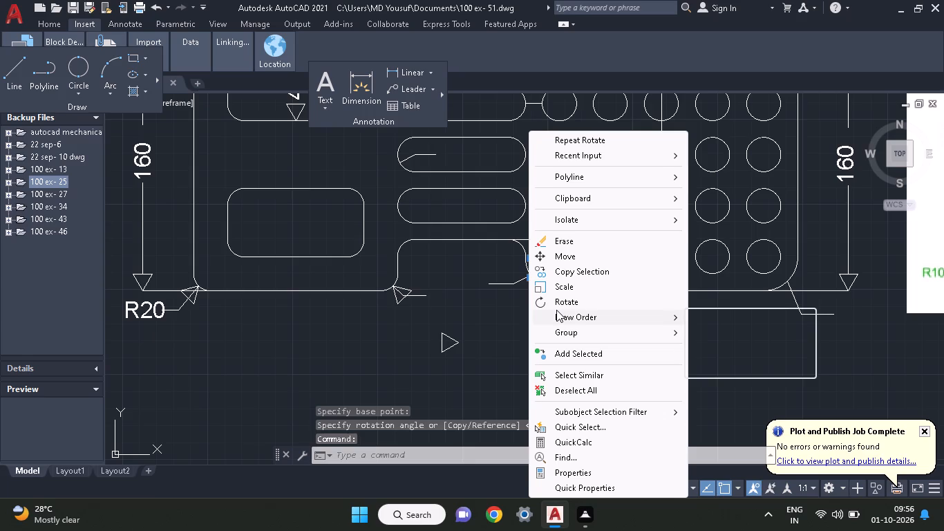
click(556, 306)
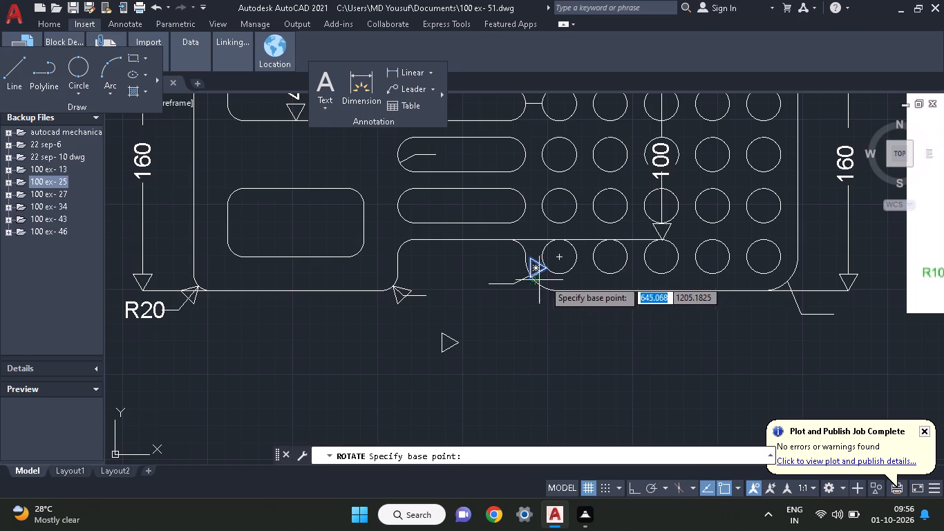
click(534, 277)
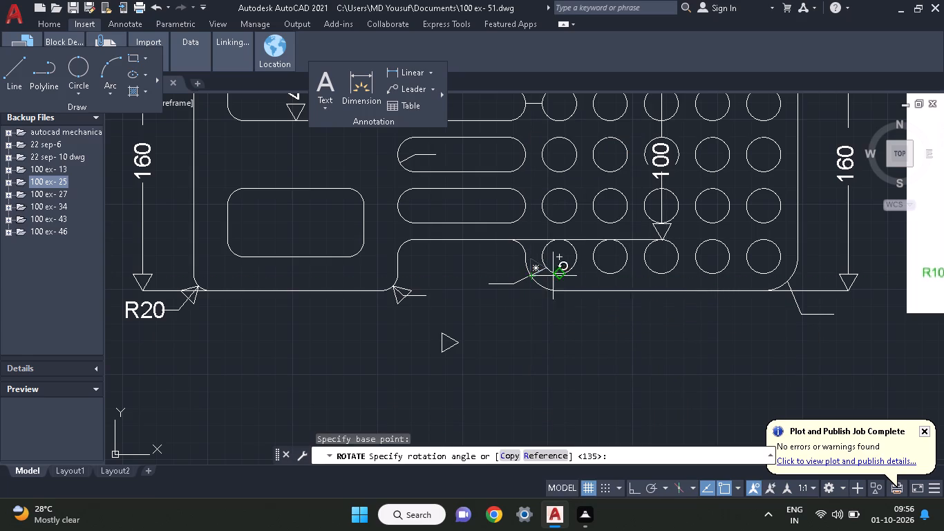
click(469, 221)
Copy the spare arrowhead below the plate onto the leader tips at the plate's lower-right corner and the upper notch's lower-left corner.
middle_drag(563, 302, 367, 315)
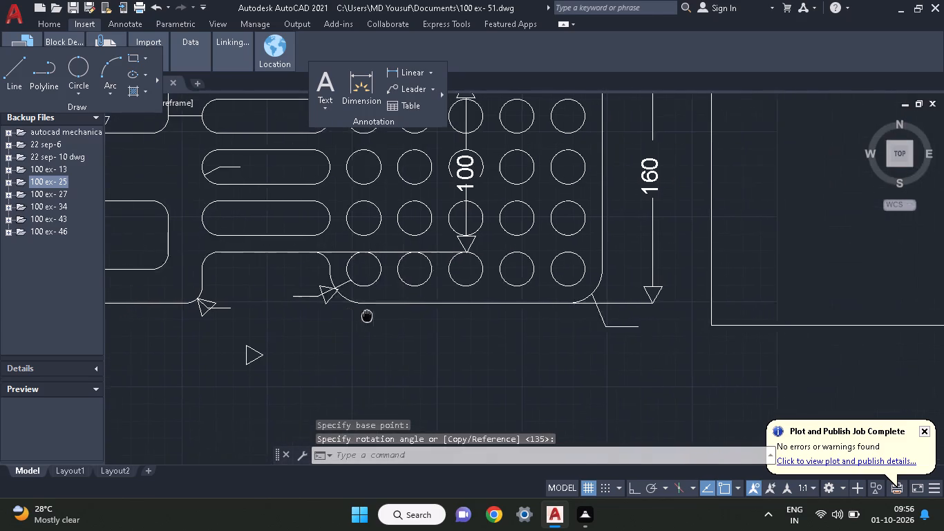
middle_drag(367, 315, 330, 318)
middle_drag(489, 326, 249, 298)
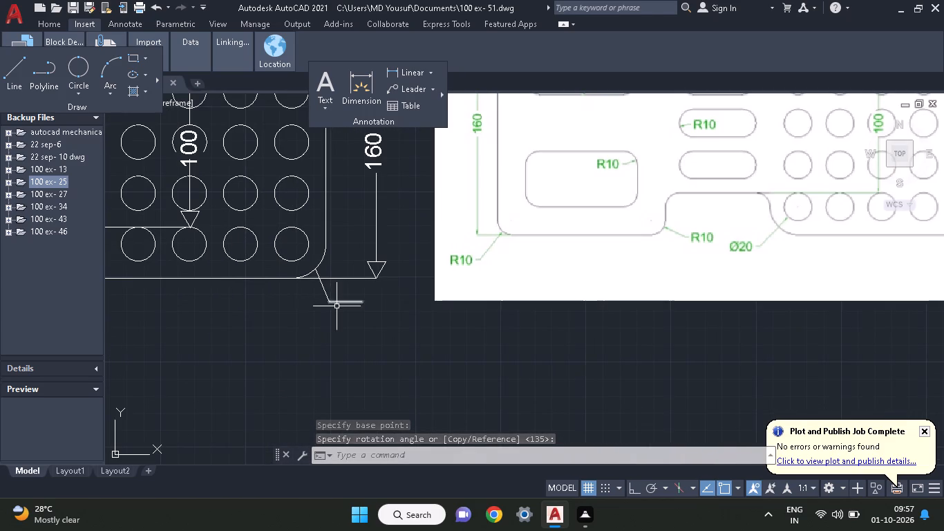
middle_drag(338, 308, 242, 308)
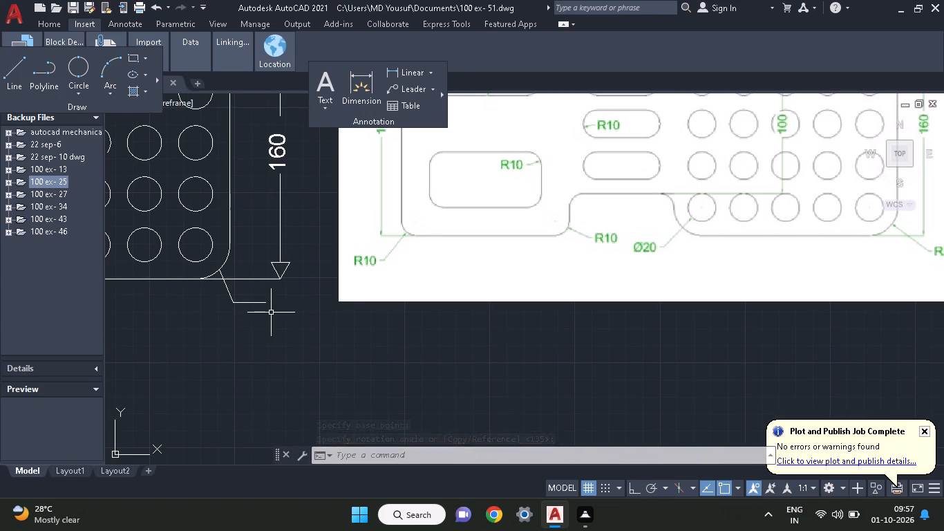
middle_drag(245, 328, 721, 319)
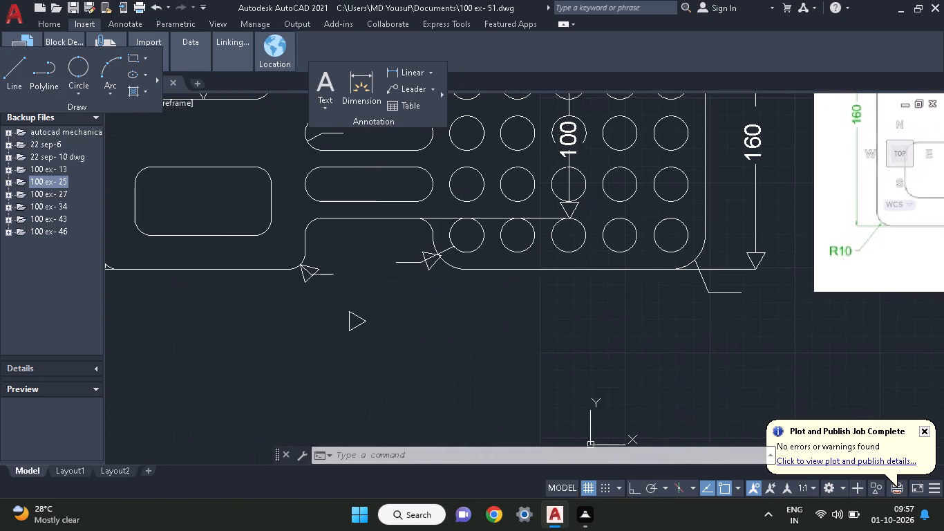
click(359, 326)
right_click(381, 304)
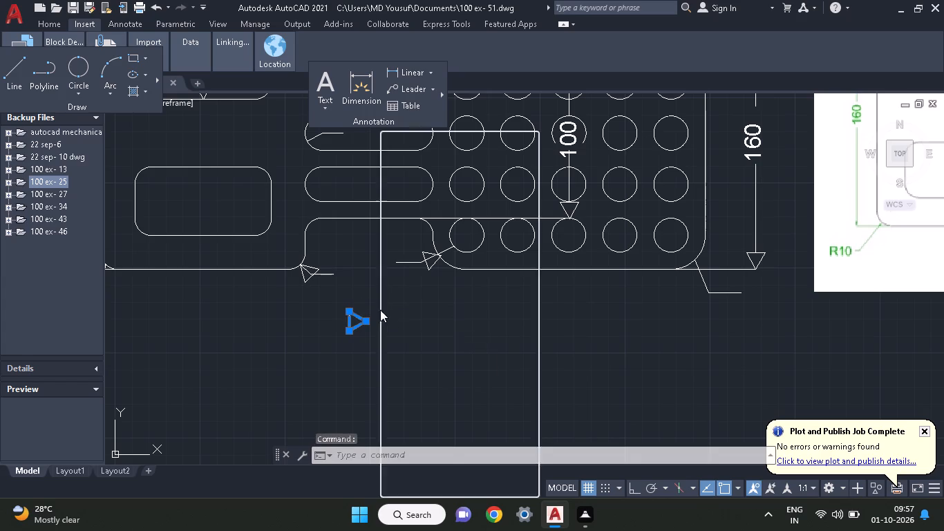
click(409, 275)
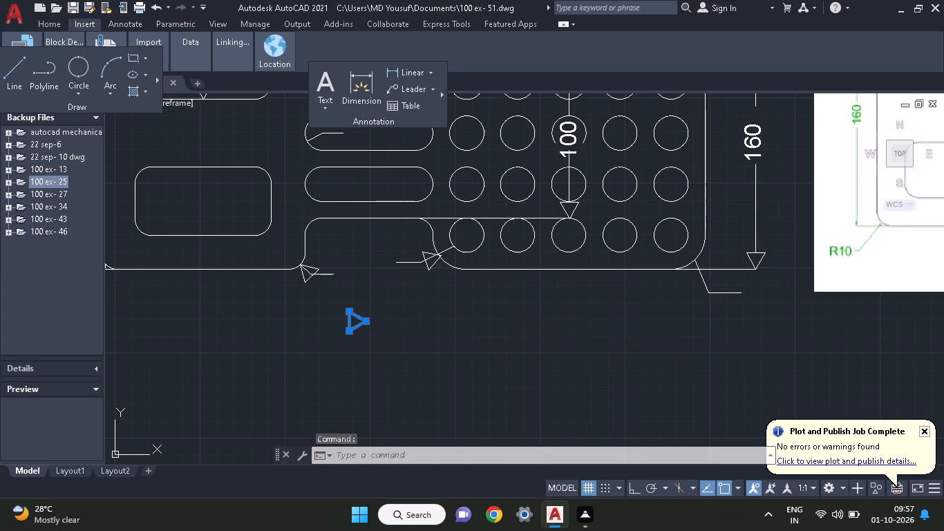
click(346, 313)
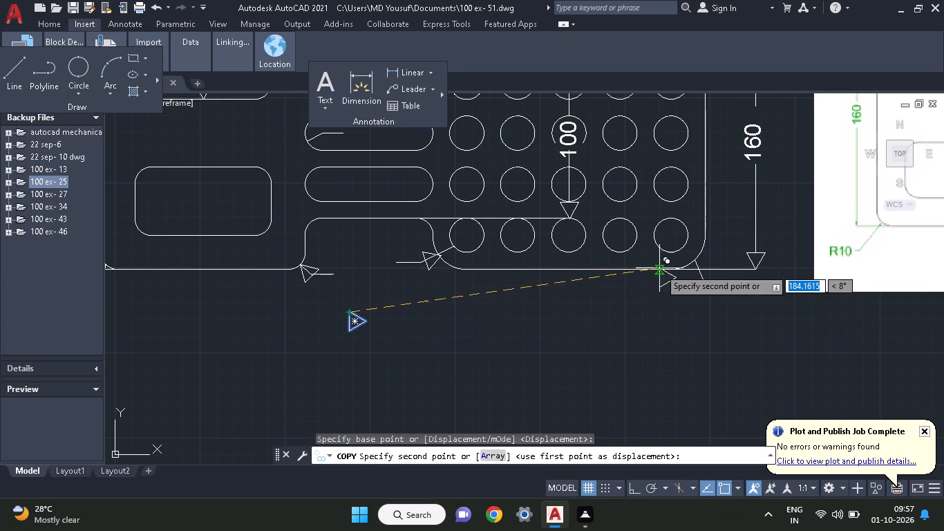
click(690, 259)
middle_drag(747, 253, 647, 420)
middle_drag(638, 371, 815, 485)
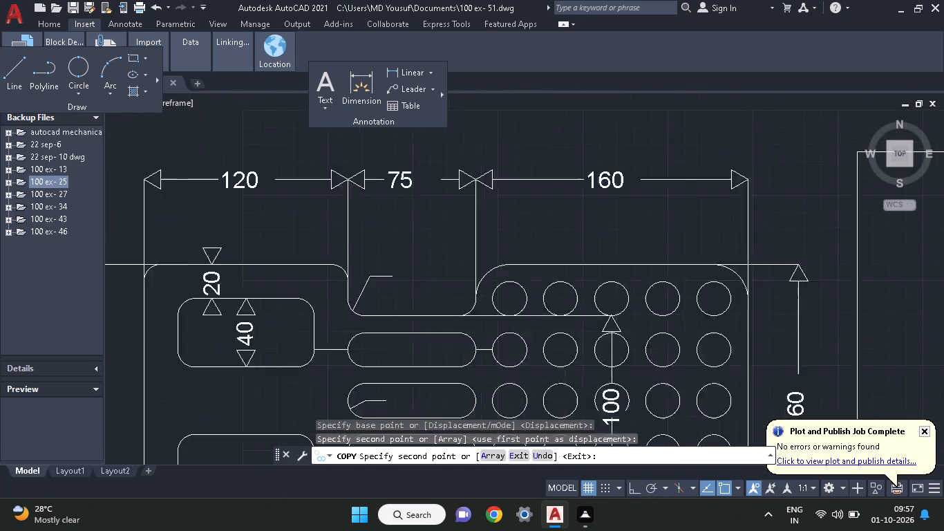
middle_drag(815, 485, 916, 515)
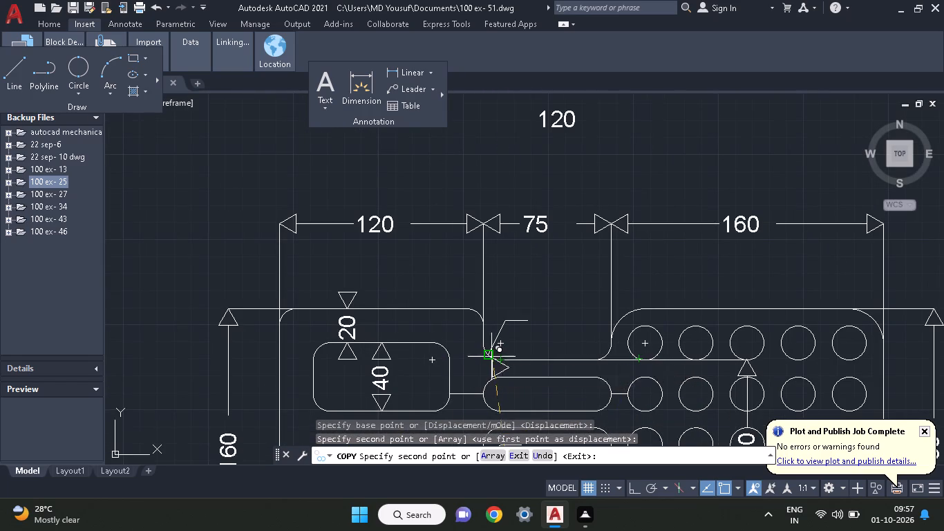
click(491, 357)
right_click(533, 283)
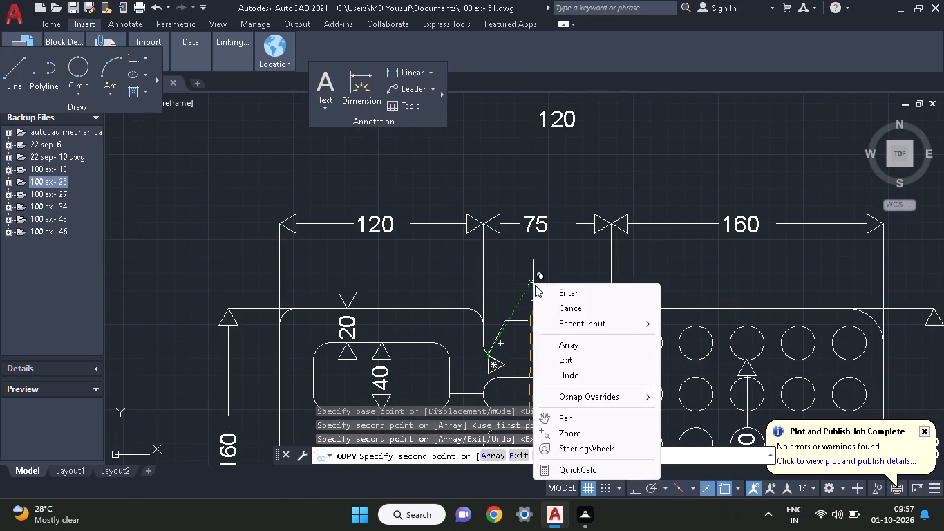
click(536, 287)
Rotate the upper notch's arrowhead about the leader tip to align it with its leader.
click(493, 369)
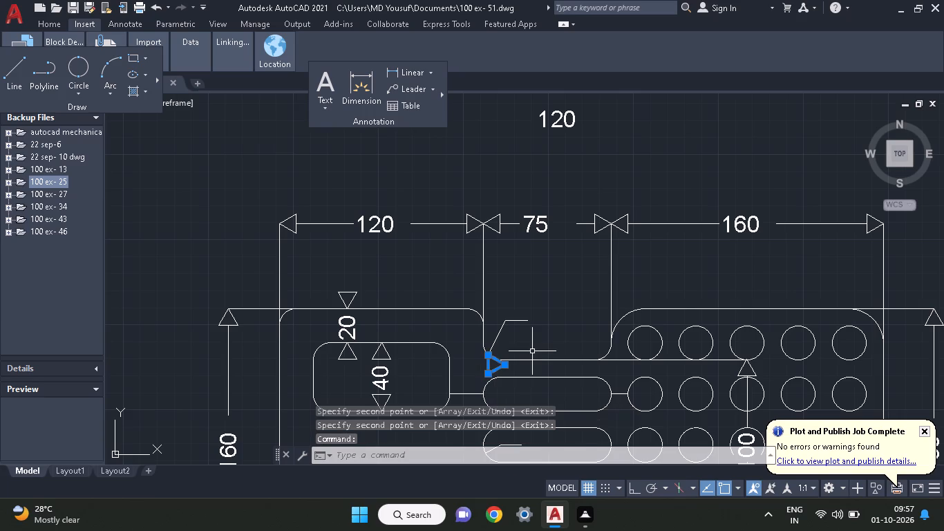
right_click(534, 351)
click(559, 303)
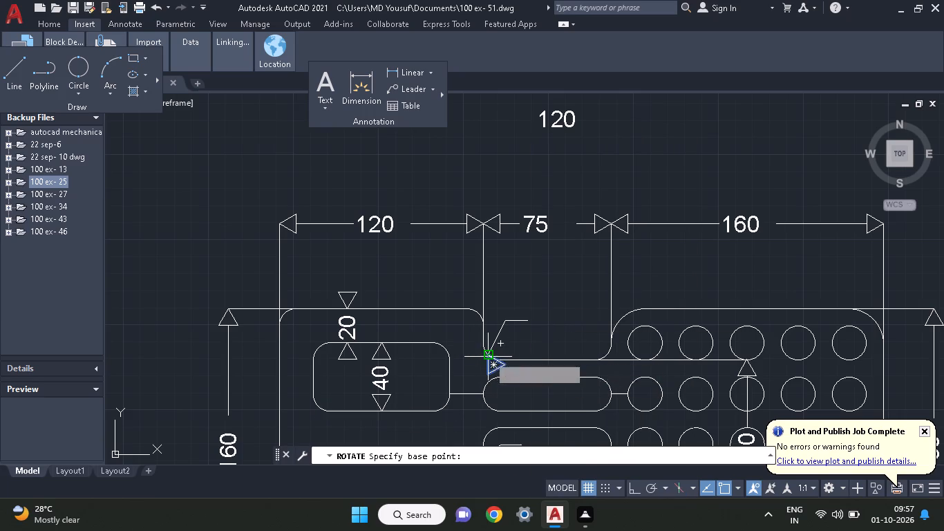
click(490, 355)
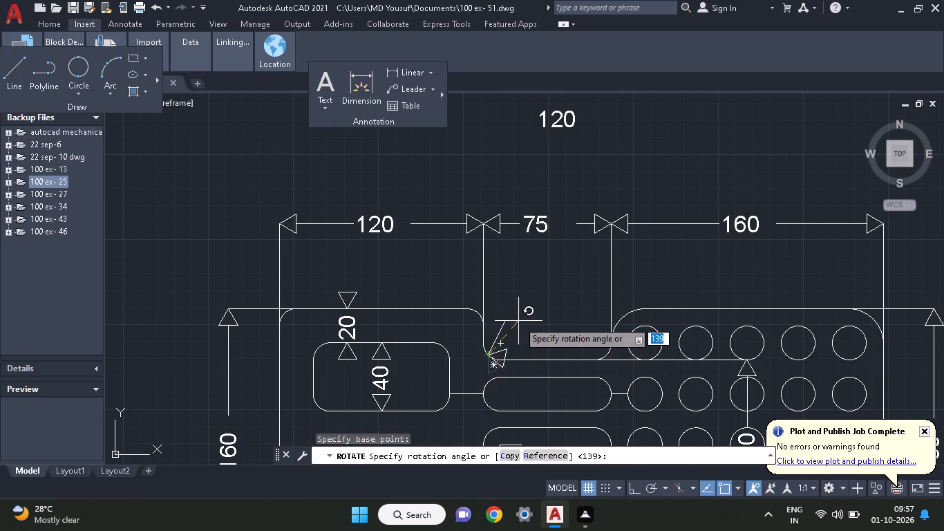
click(444, 282)
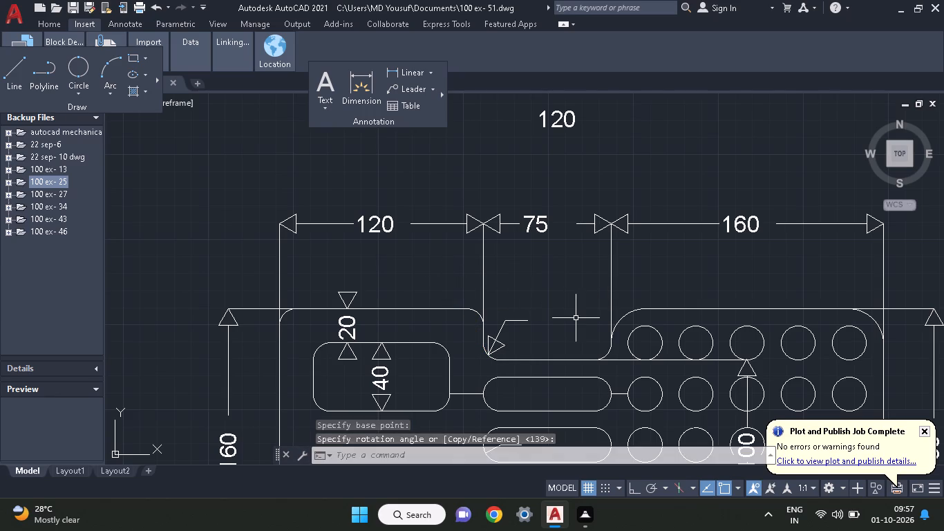
Copy the 75 text to the leader ends at the upper notch, left block's lower-right corner, first bottom hole, plate's lower-right corner and middle slot.
click(534, 232)
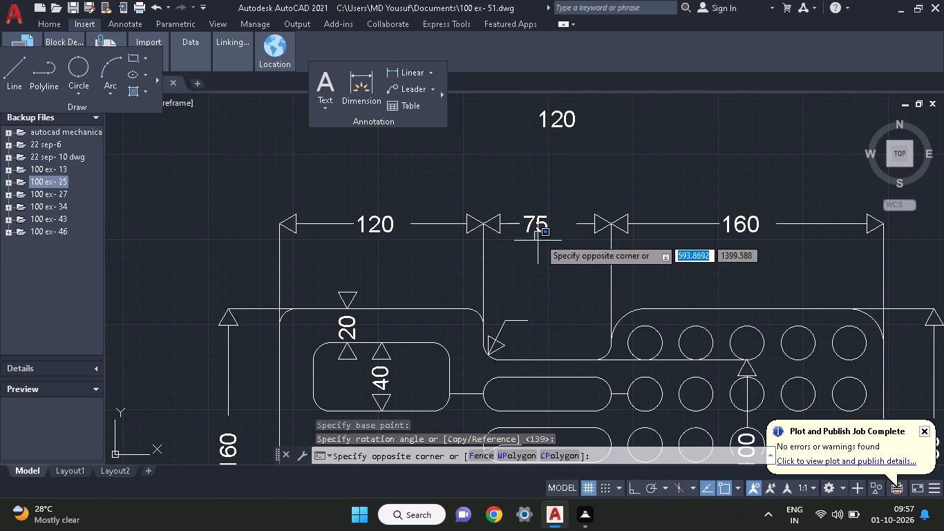
click(541, 220)
click(543, 224)
right_click(540, 251)
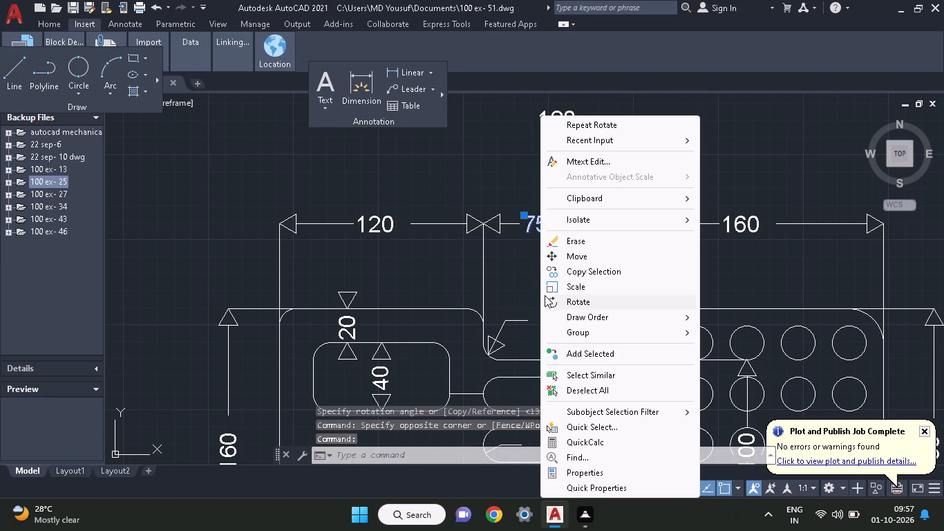
click(560, 268)
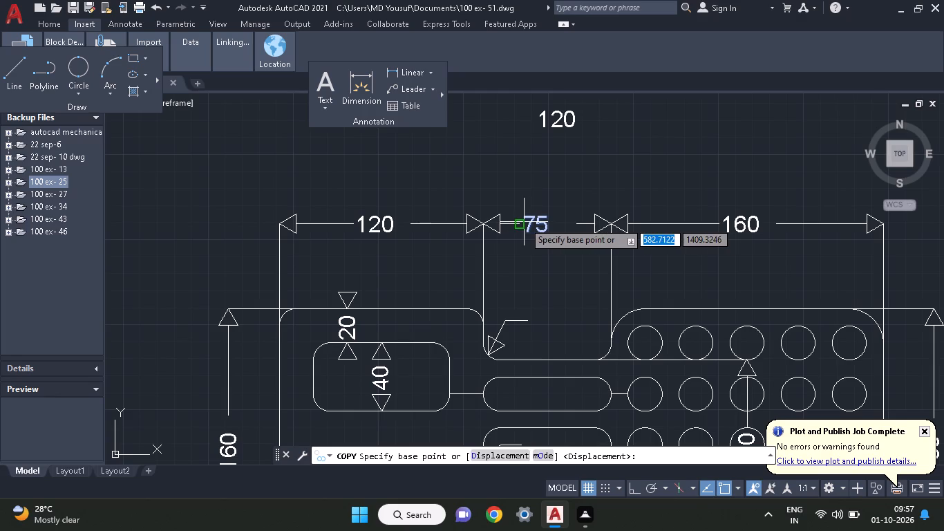
click(535, 222)
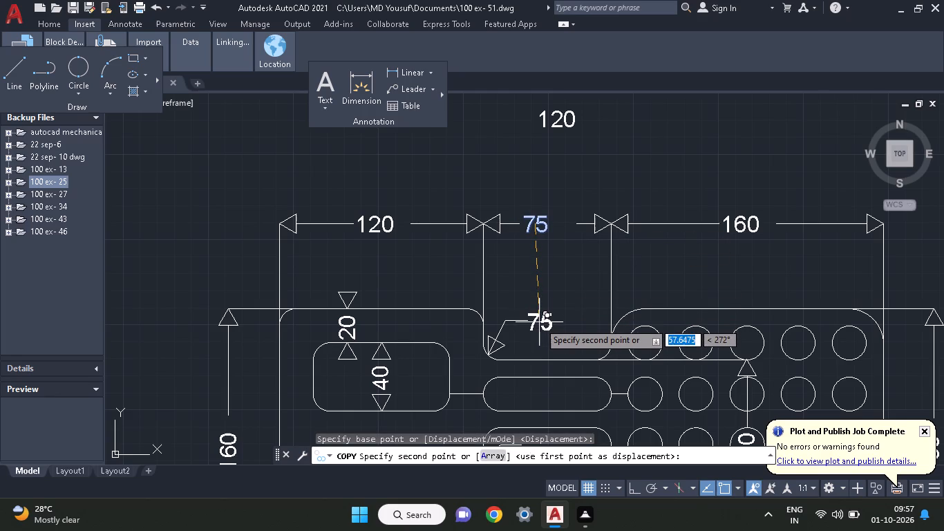
click(539, 320)
middle_drag(540, 360, 578, 139)
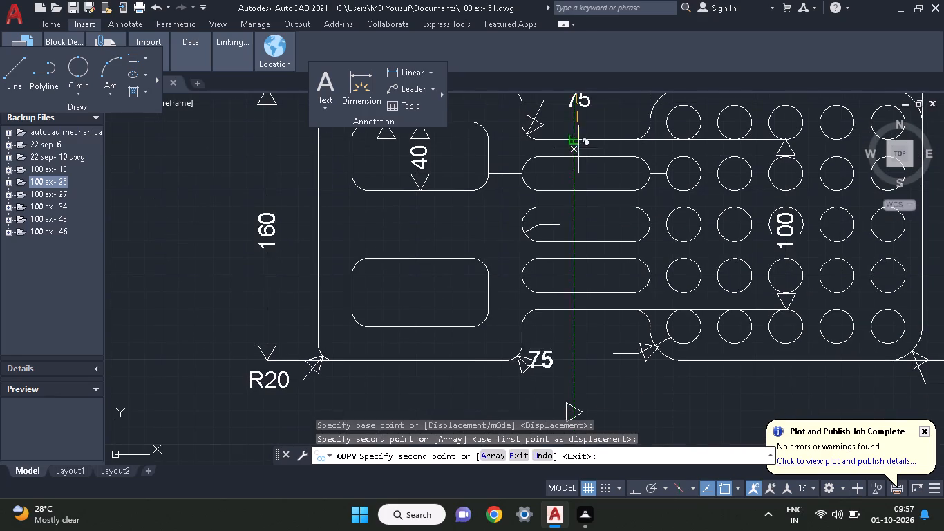
click(563, 367)
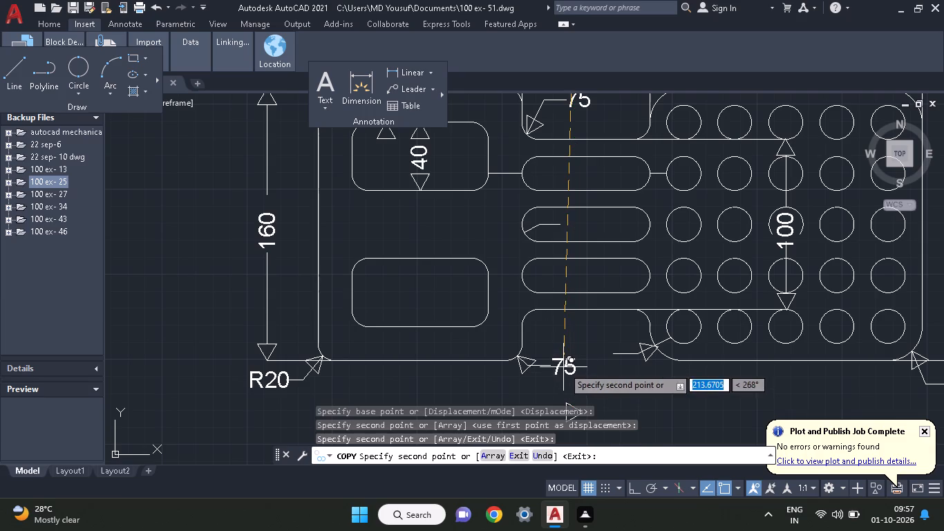
click(598, 356)
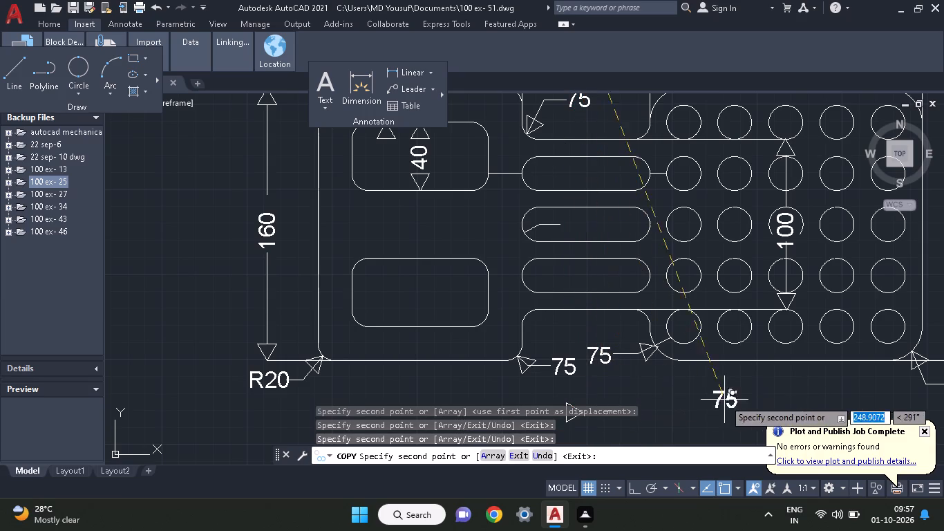
middle_drag(724, 400, 409, 333)
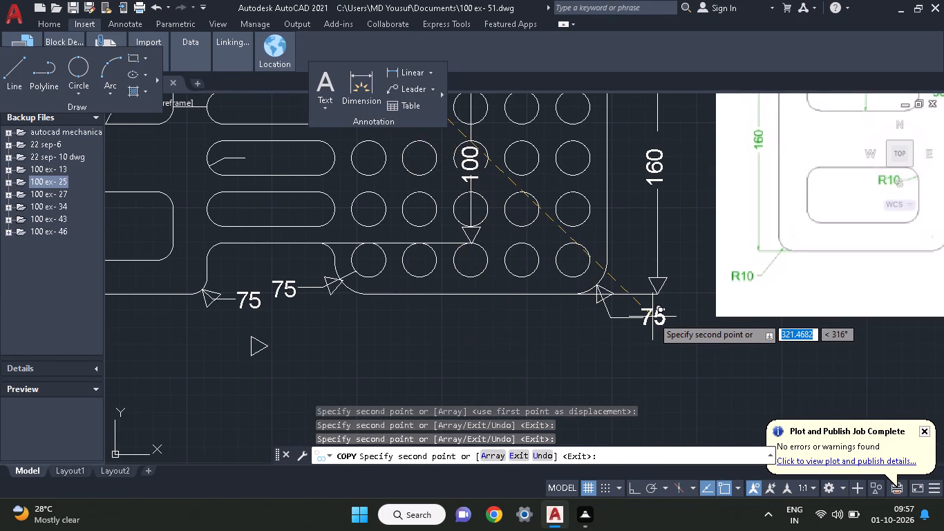
click(659, 318)
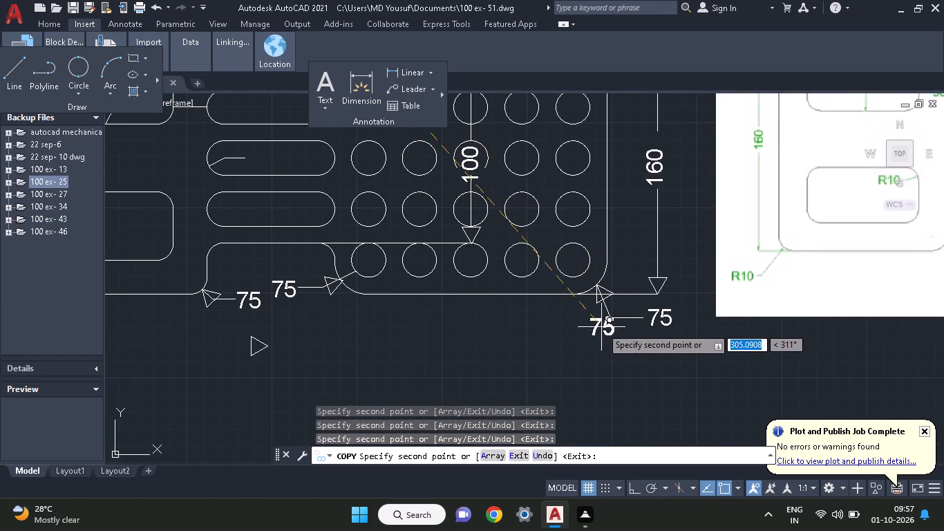
middle_drag(601, 327, 559, 414)
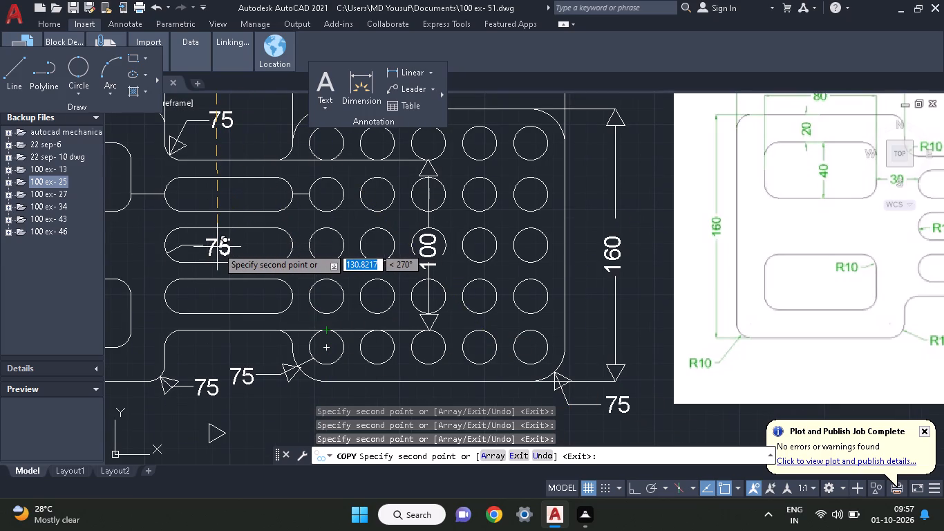
click(217, 247)
key(Escape)
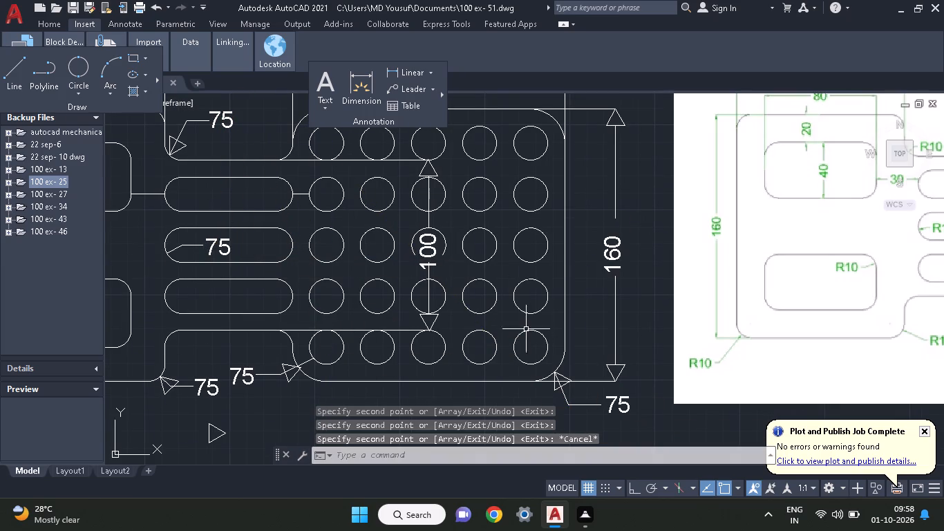
Change the 75 label at the plate's lower-right corner leader to R20.
middle_drag(493, 380, 742, 331)
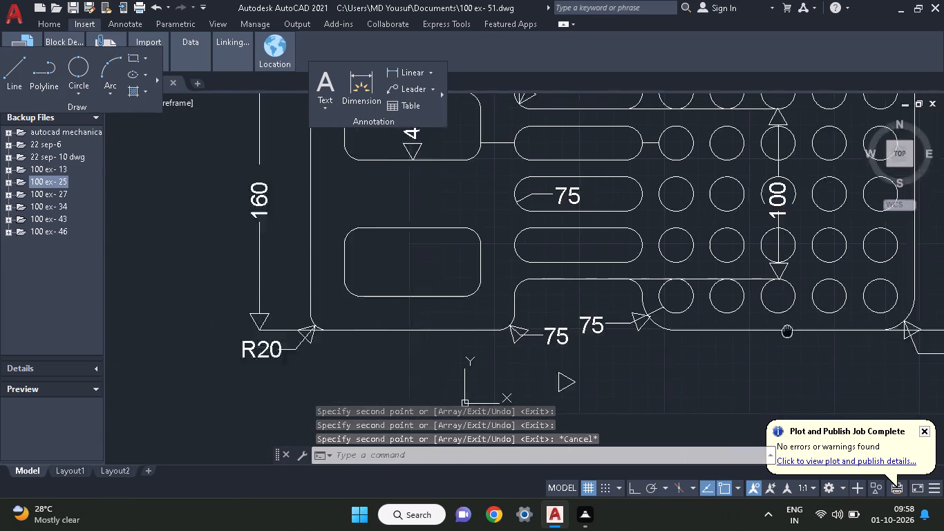
middle_drag(742, 331, 147, 344)
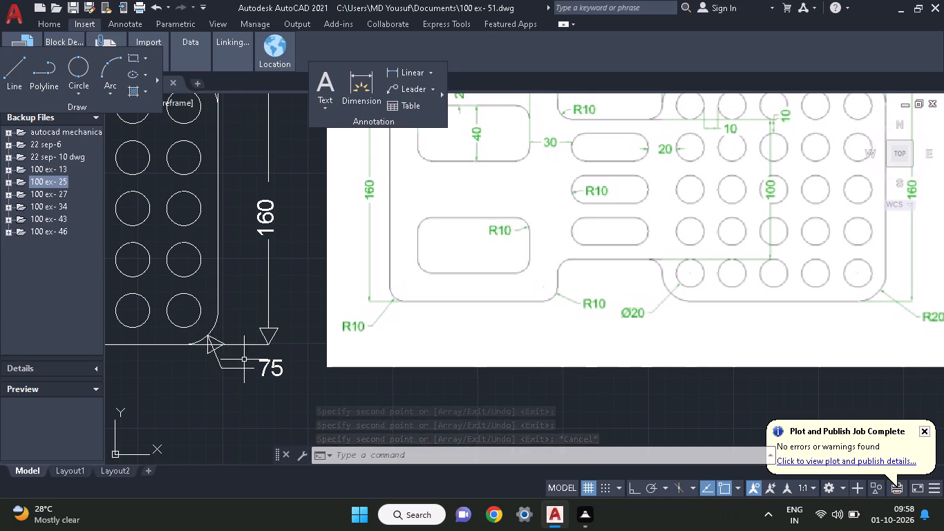
double_click(275, 363)
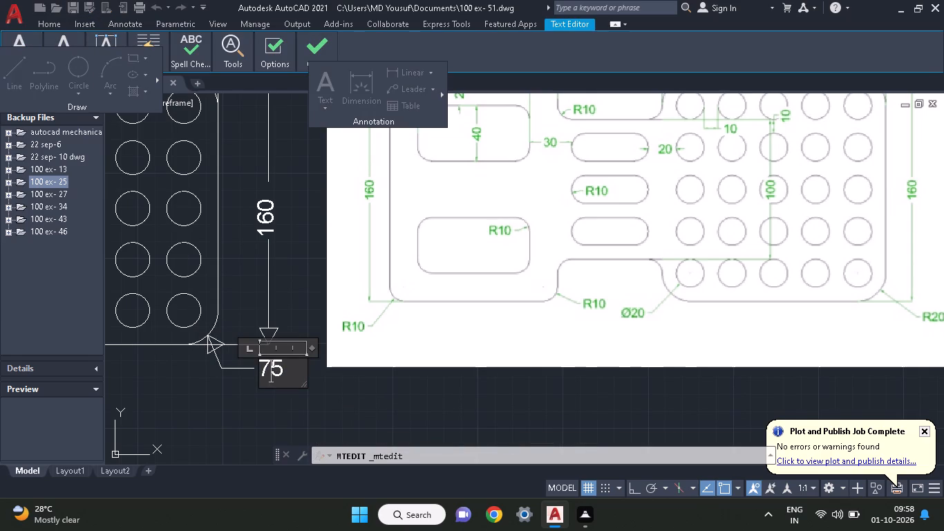
click(301, 364)
key(BackSpace)
key(BackSpace)
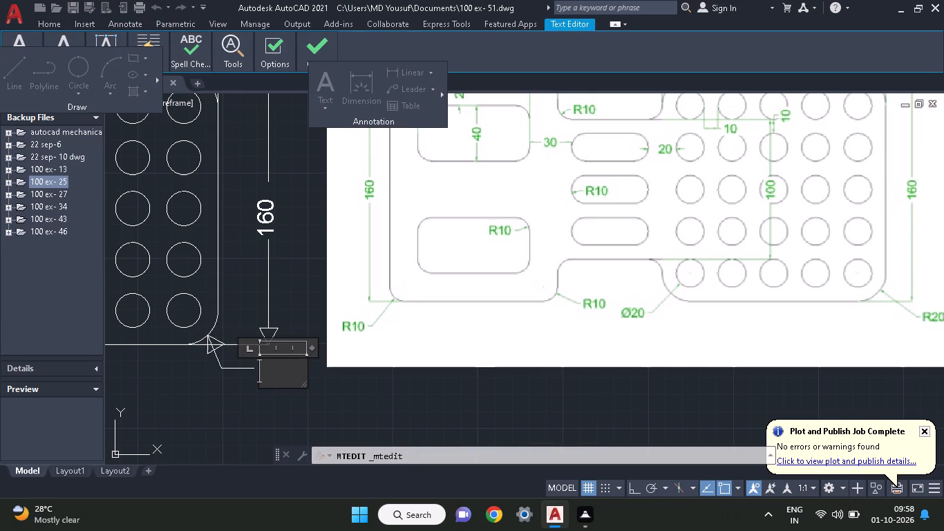
key(r)
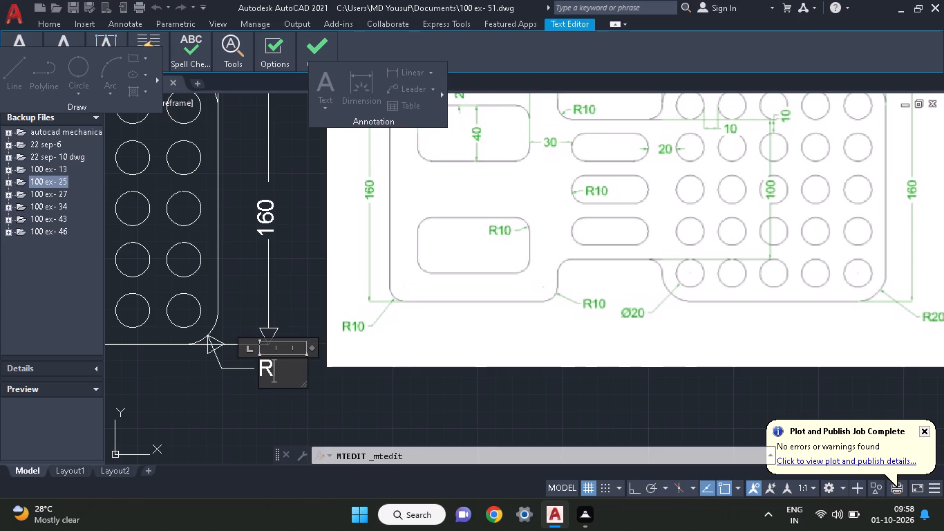
middle_drag(301, 364, 299, 364)
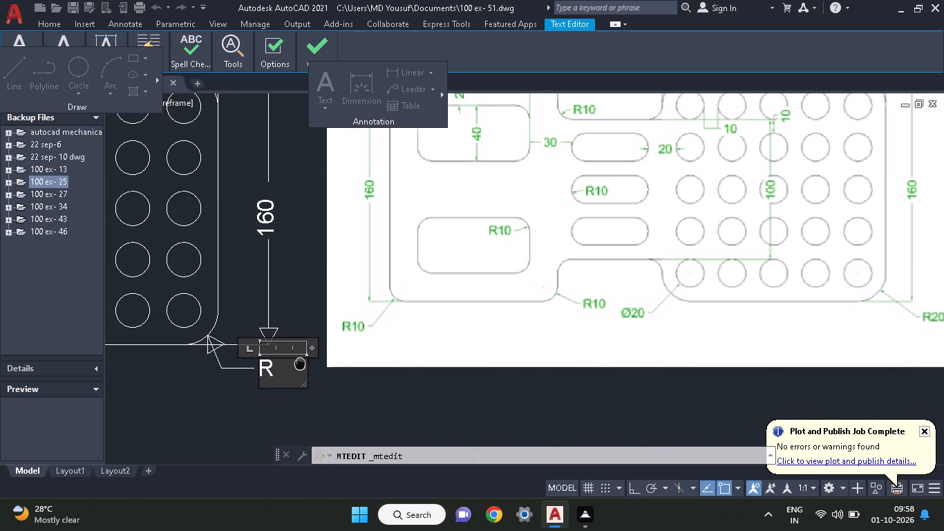
middle_drag(299, 364, 255, 362)
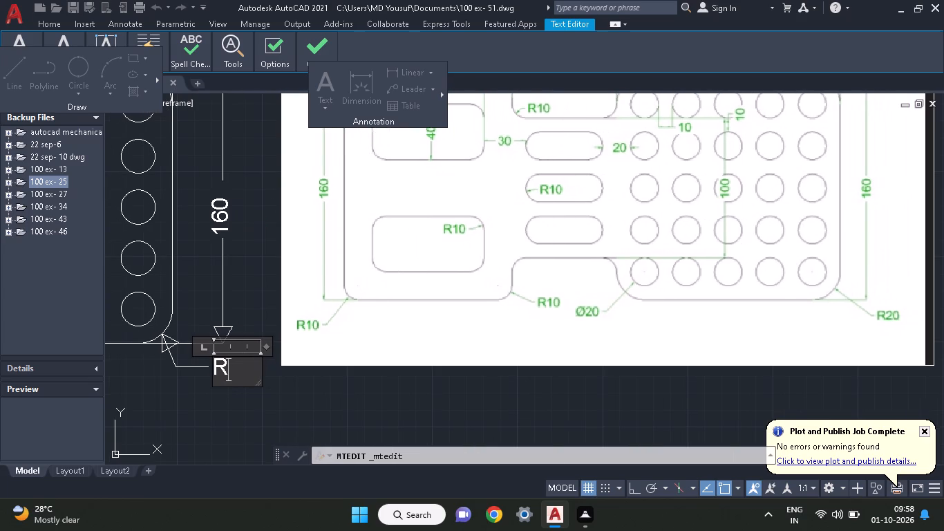
key(2)
key(0)
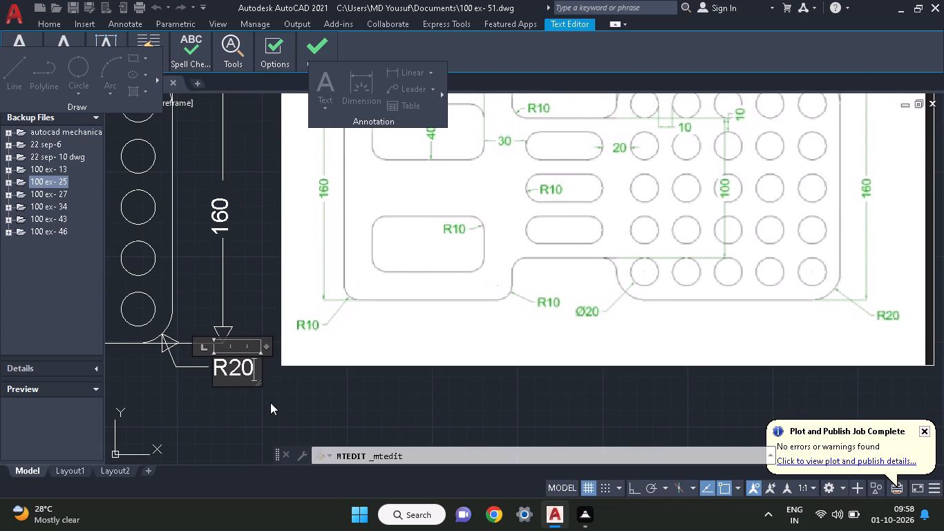
click(270, 402)
Change the 75 label at the left block's lower-right corner leader to R10.
middle_drag(259, 391, 410, 376)
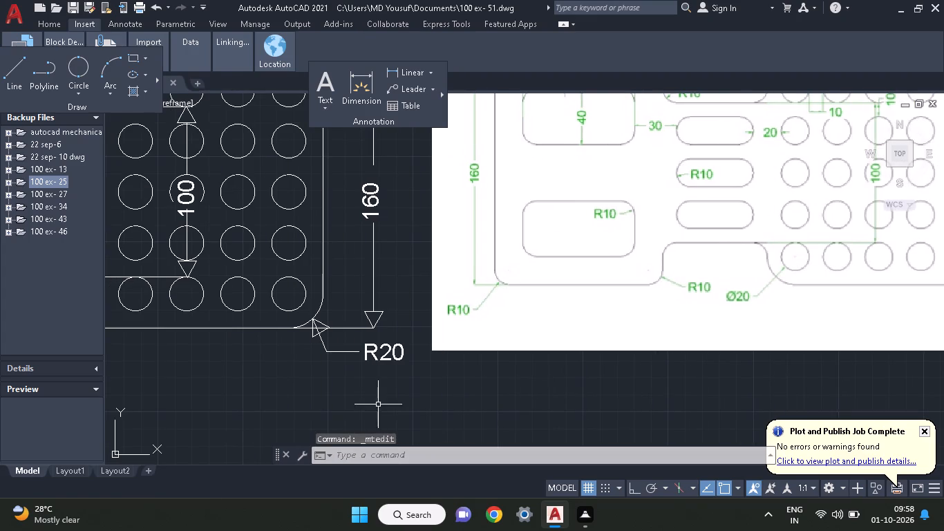
middle_drag(295, 400, 0, 364)
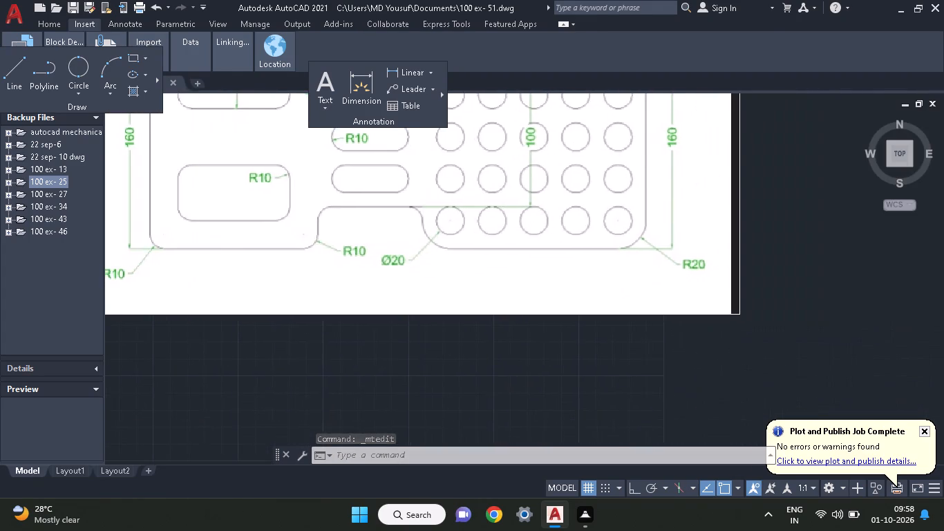
middle_drag(0, 364, 112, 362)
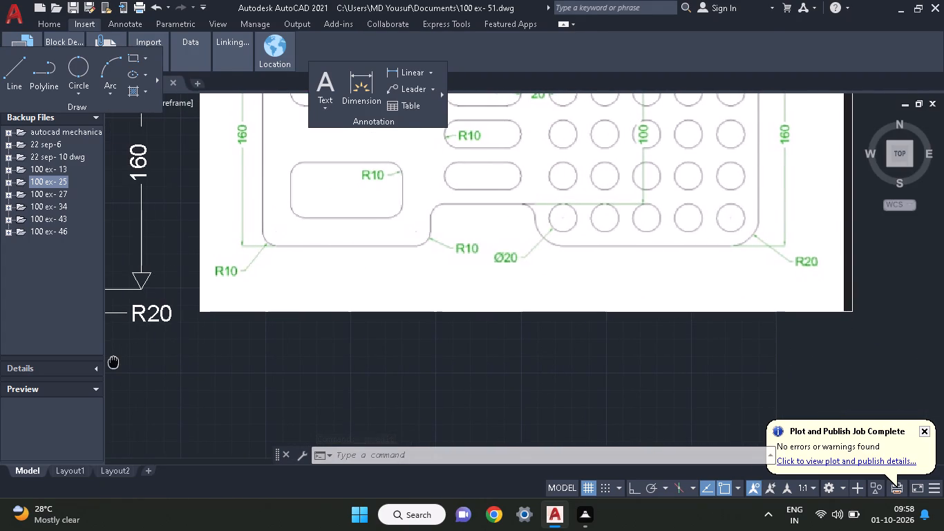
middle_drag(112, 362, 410, 407)
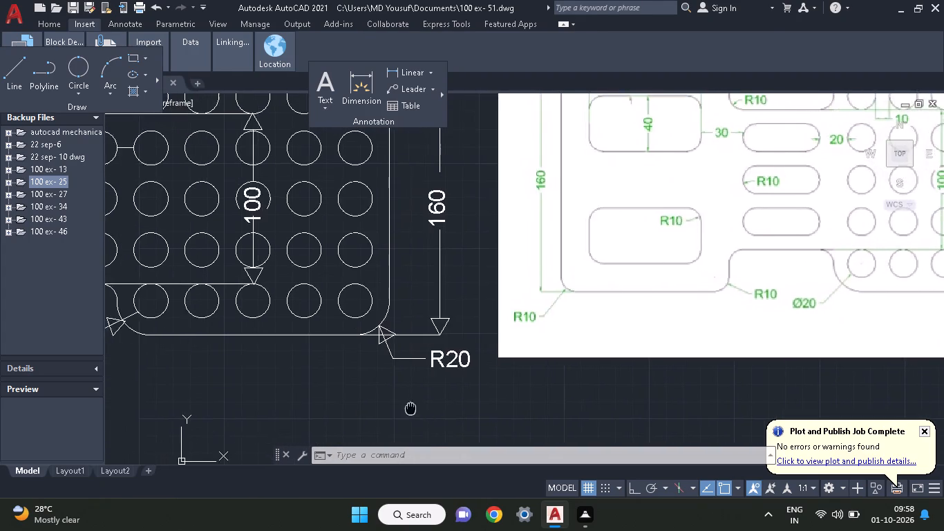
middle_drag(410, 407, 554, 414)
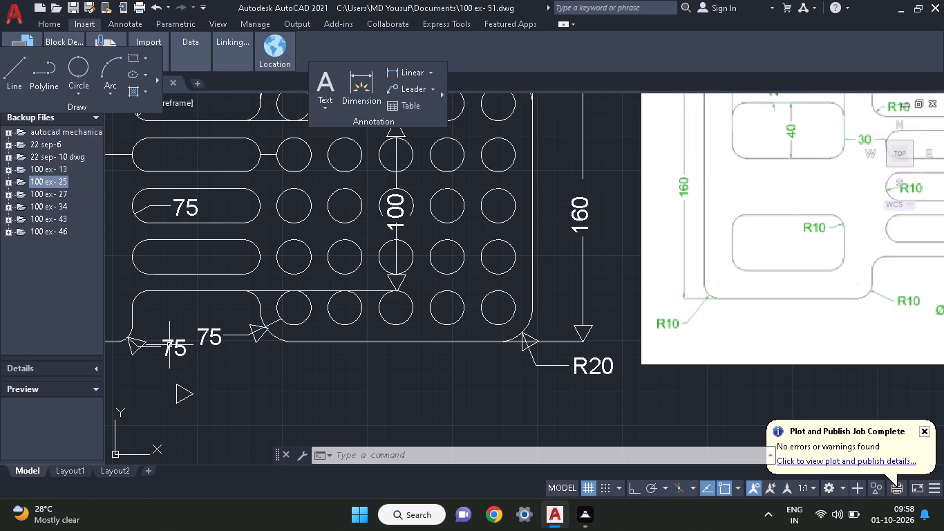
double_click(174, 345)
click(187, 345)
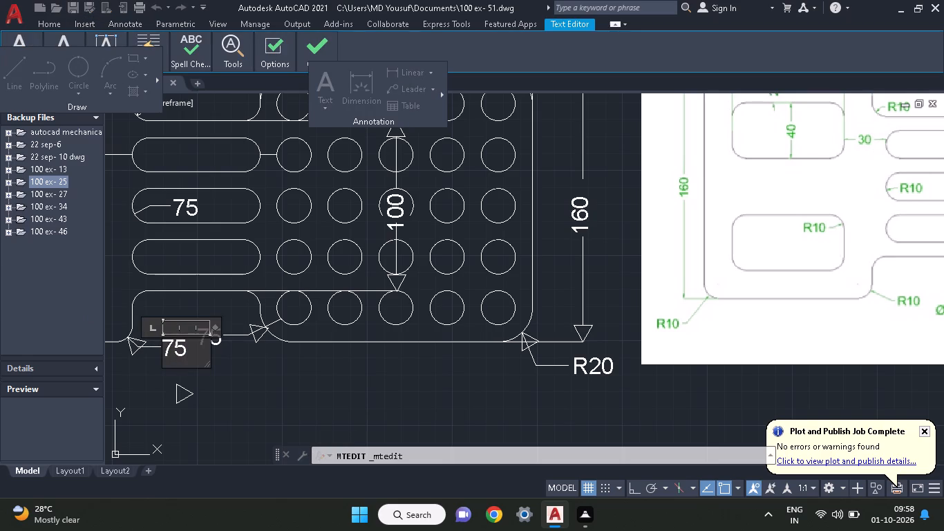
key(BackSpace)
key(BackSpace)
key(r)
text(10)
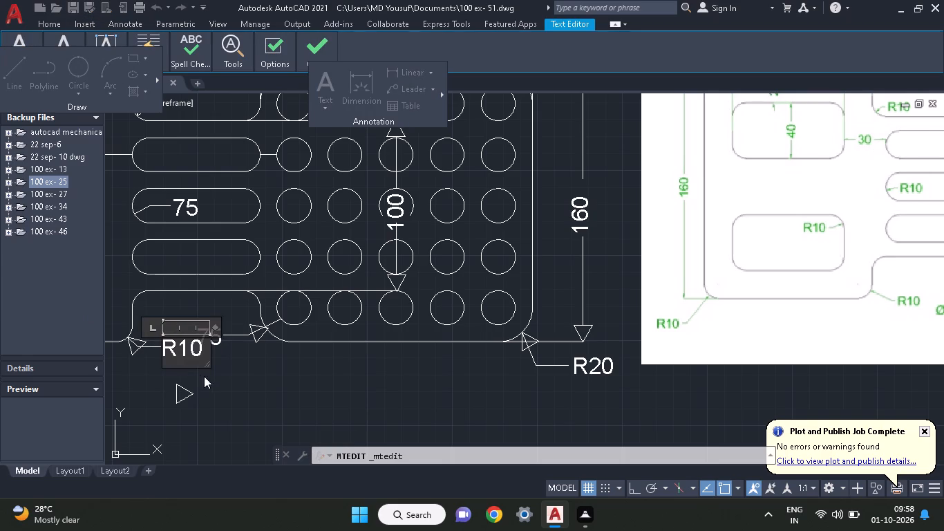
click(207, 376)
Change the 75 label on the leader of the bottom row's first hole to D20.
click(209, 335)
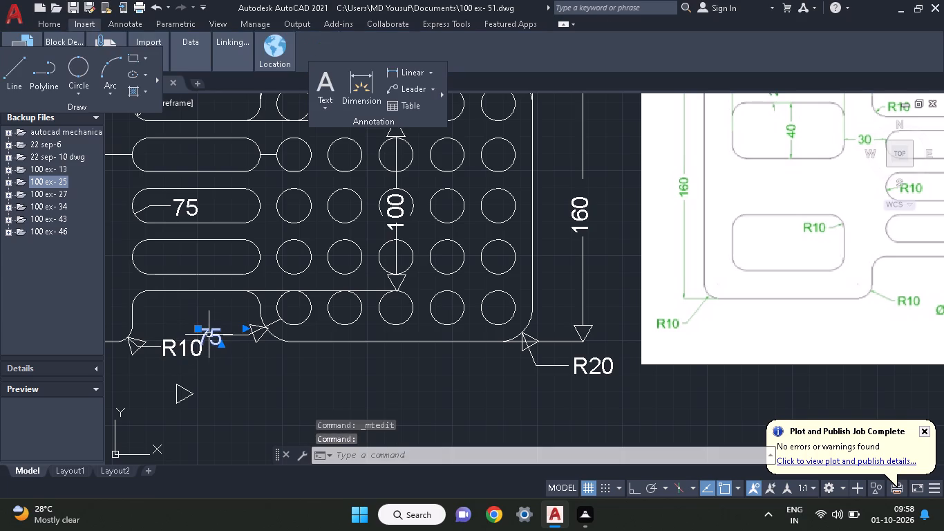
double_click(209, 335)
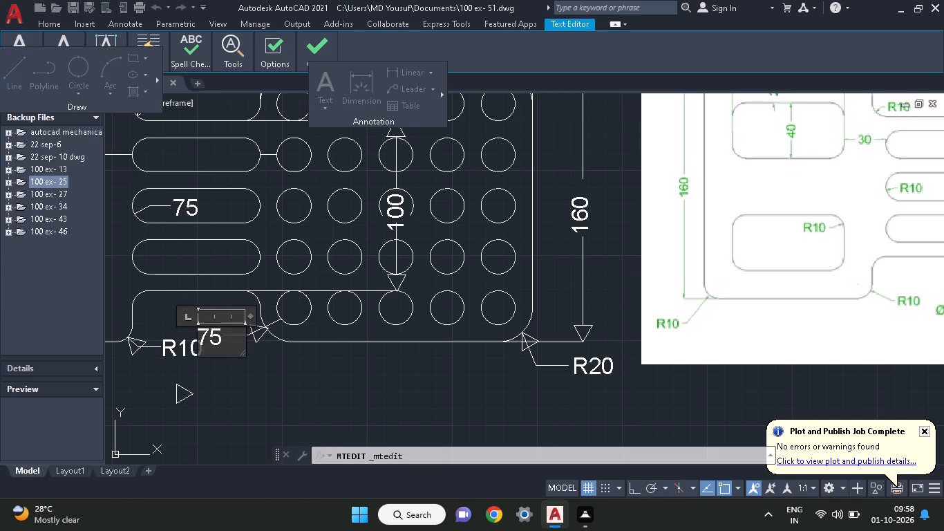
click(223, 337)
key(BackSpace)
key(BackSpace)
text(D20)
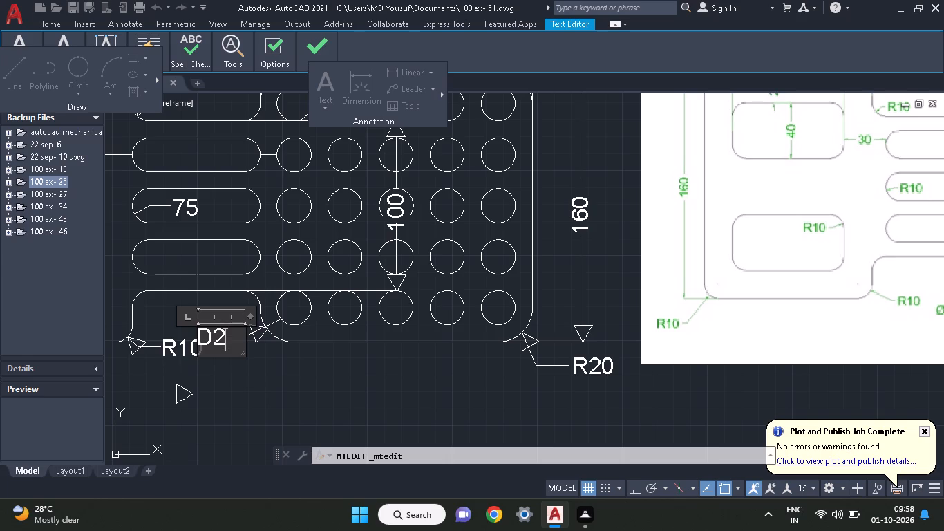
click(231, 362)
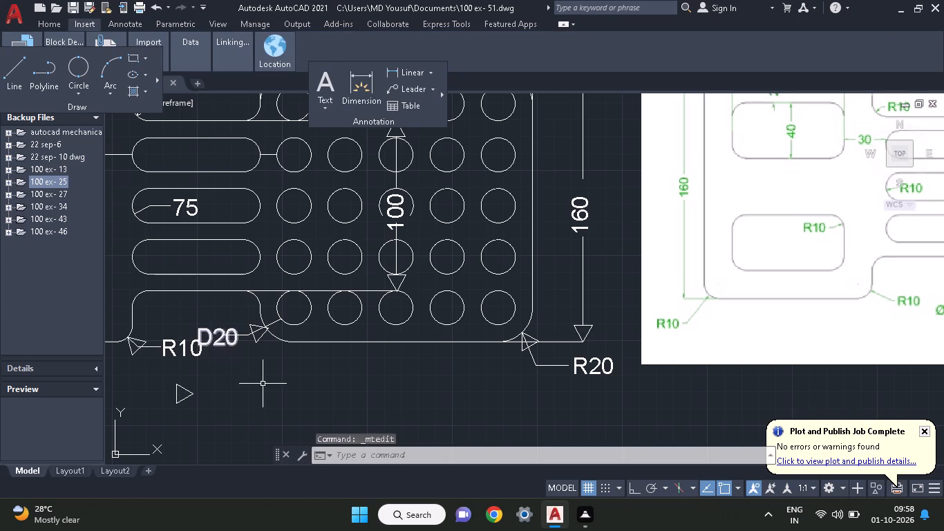
Change the 75 label on the upper notch's corner leader to R10.
middle_drag(263, 384, 124, 392)
middle_drag(307, 385, 205, 454)
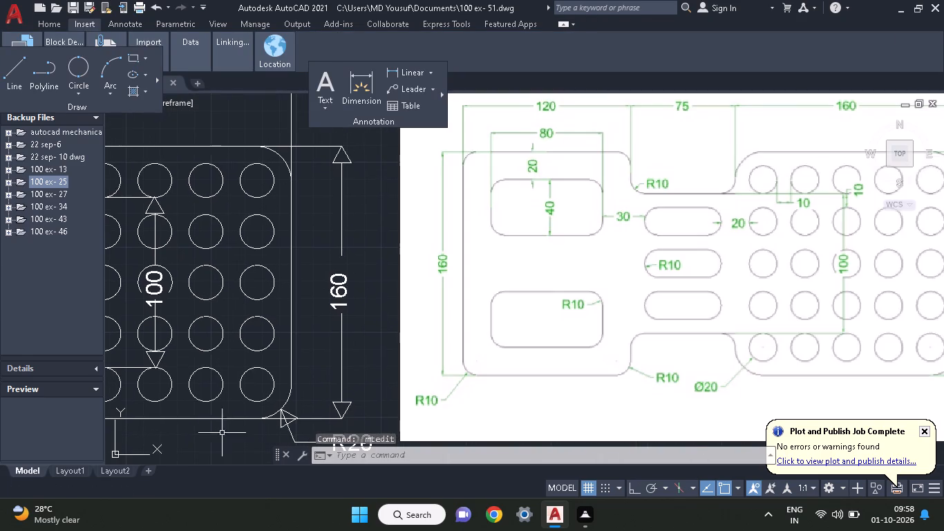
middle_drag(267, 361, 330, 430)
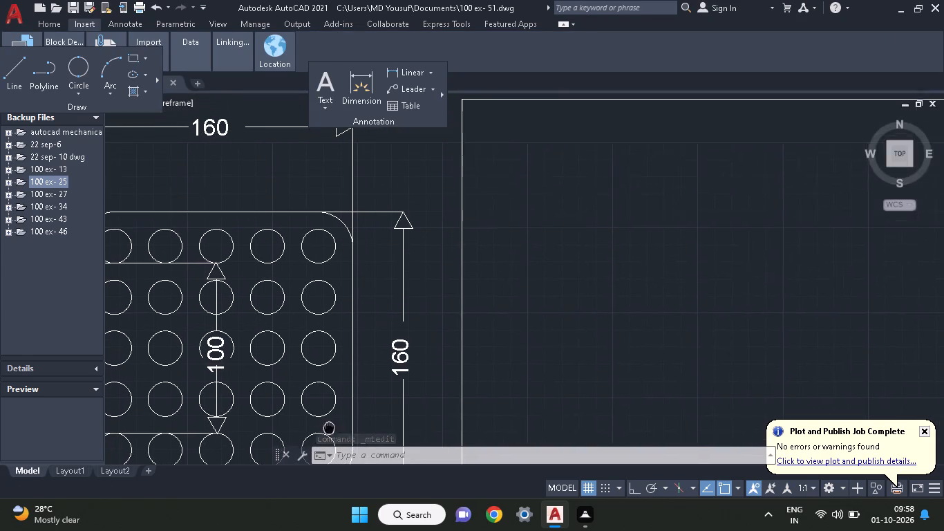
middle_drag(330, 430, 330, 434)
middle_drag(214, 363, 340, 433)
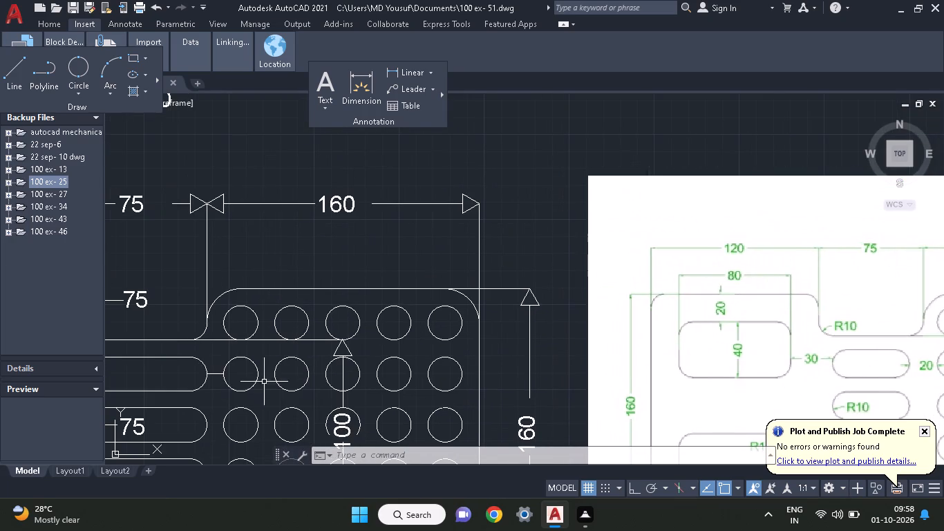
middle_drag(194, 346, 227, 366)
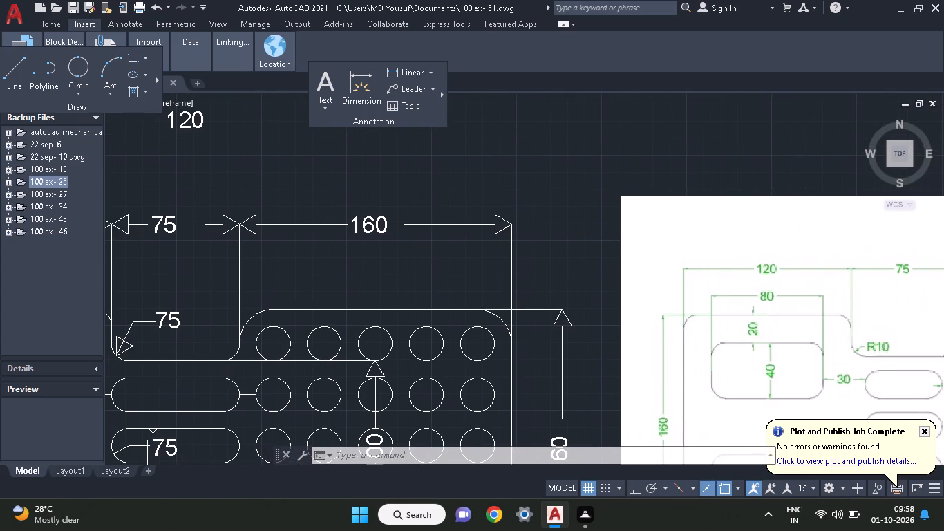
double_click(177, 320)
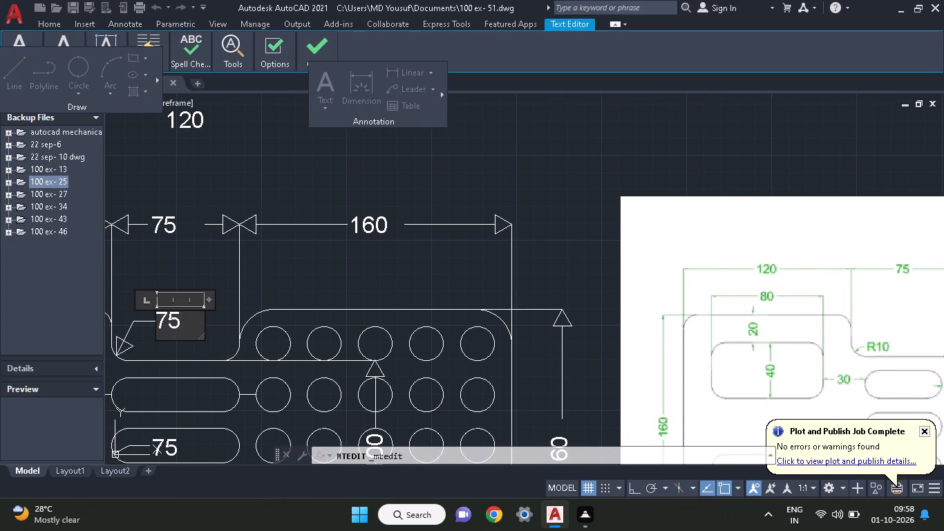
key(BackSpace)
key(BackSpace)
text(R10)
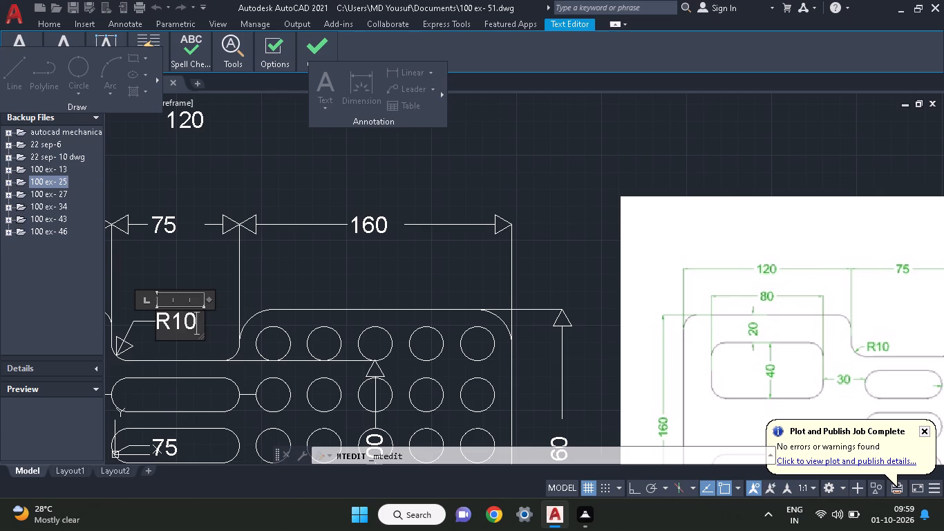
click(196, 277)
Copy the arrowhead from the upper notch's R10 leader to the tip of the middle slot's 75 leader.
middle_drag(166, 347, 252, 268)
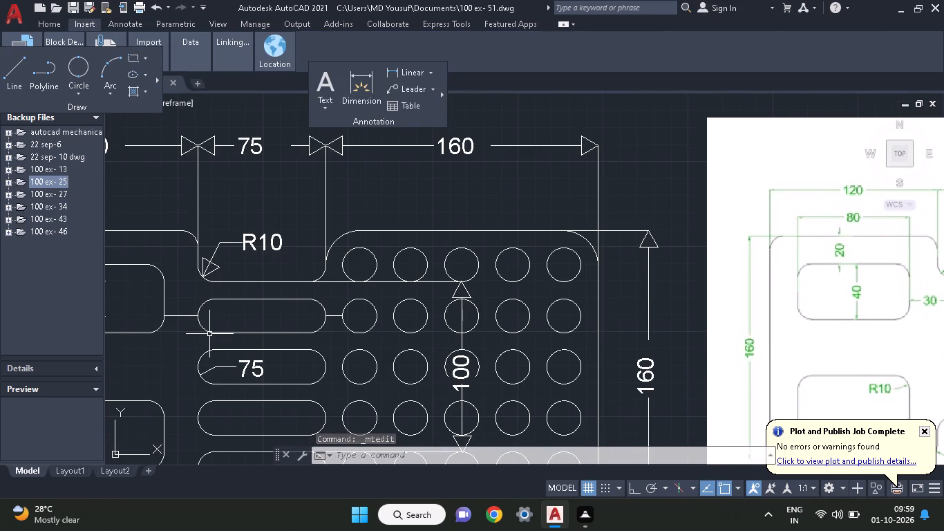
click(220, 266)
right_click(234, 263)
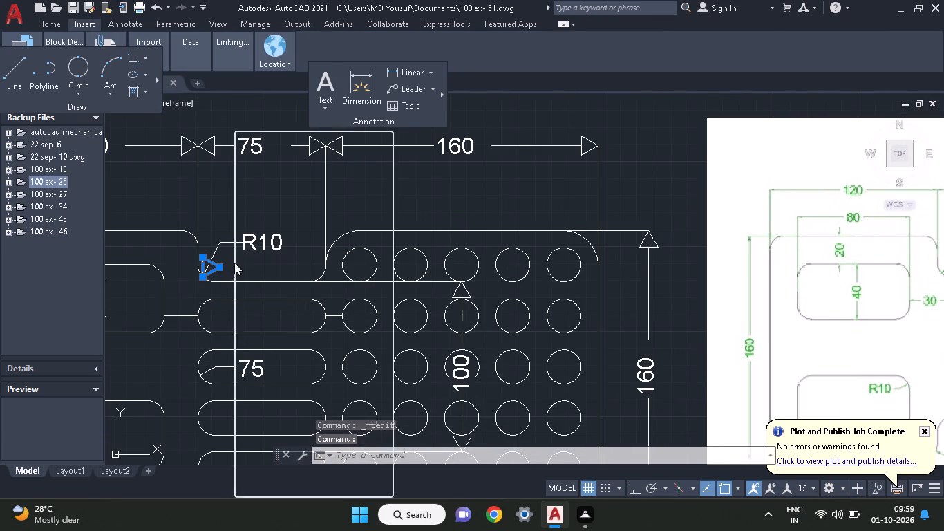
click(256, 267)
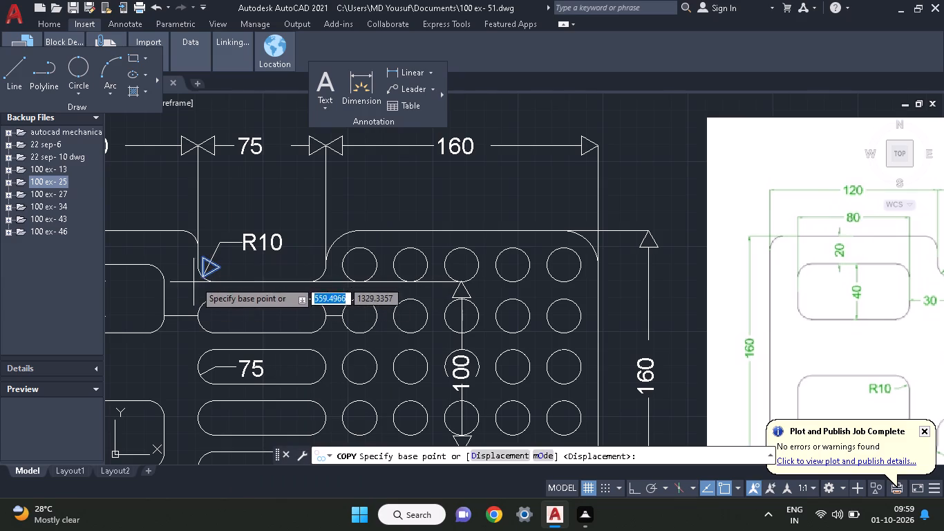
click(200, 276)
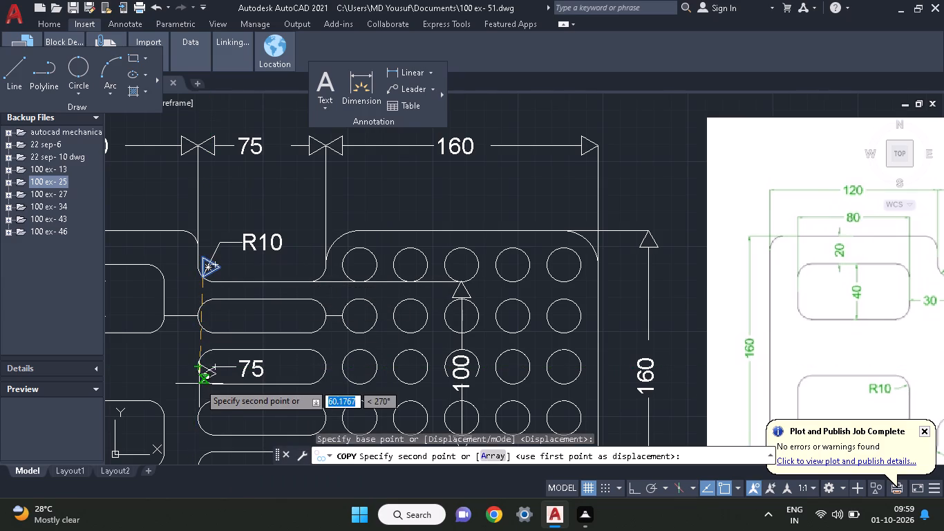
click(199, 380)
right_click(169, 389)
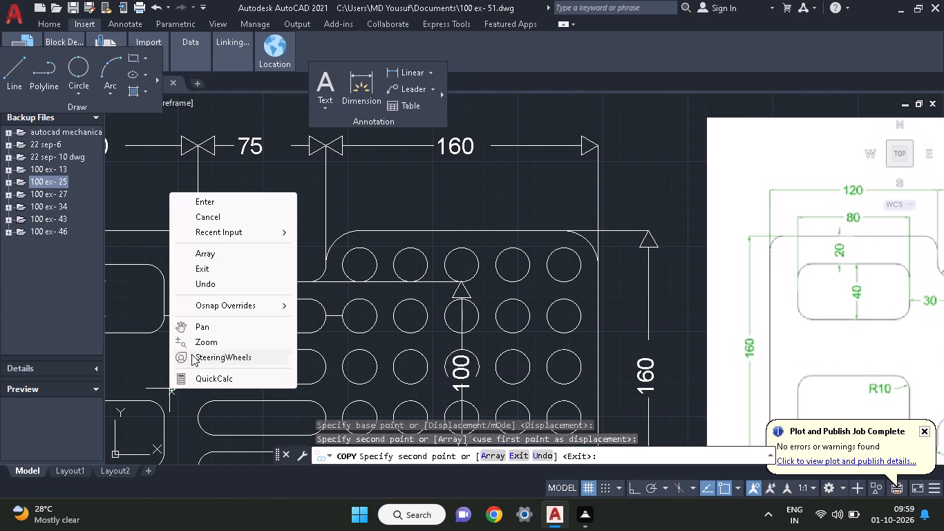
click(202, 194)
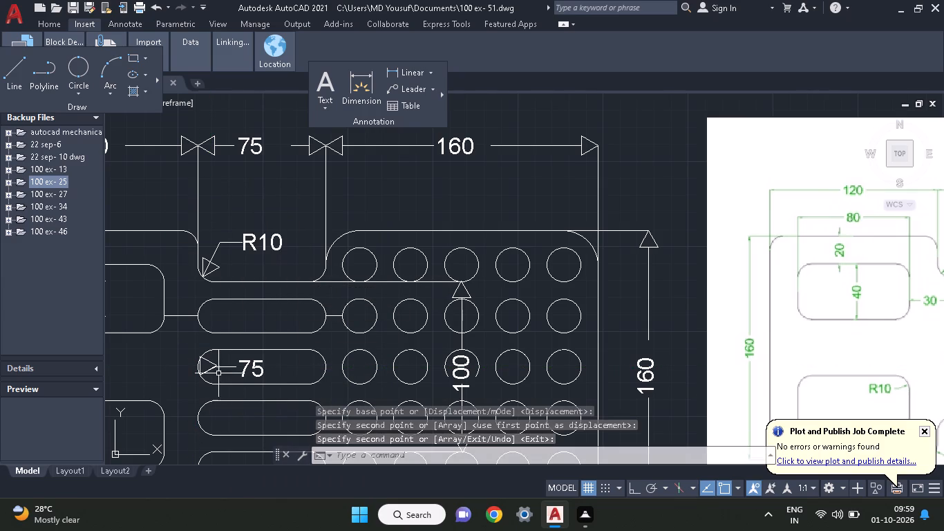
Rotate the copied arrowhead about its tip so that it lines up with the middle slot's leader.
click(211, 366)
right_click(176, 352)
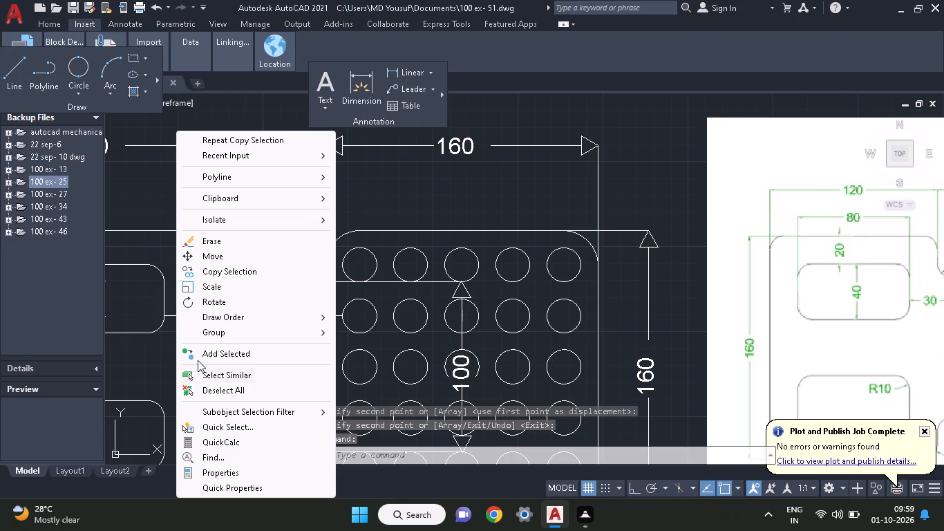
click(196, 306)
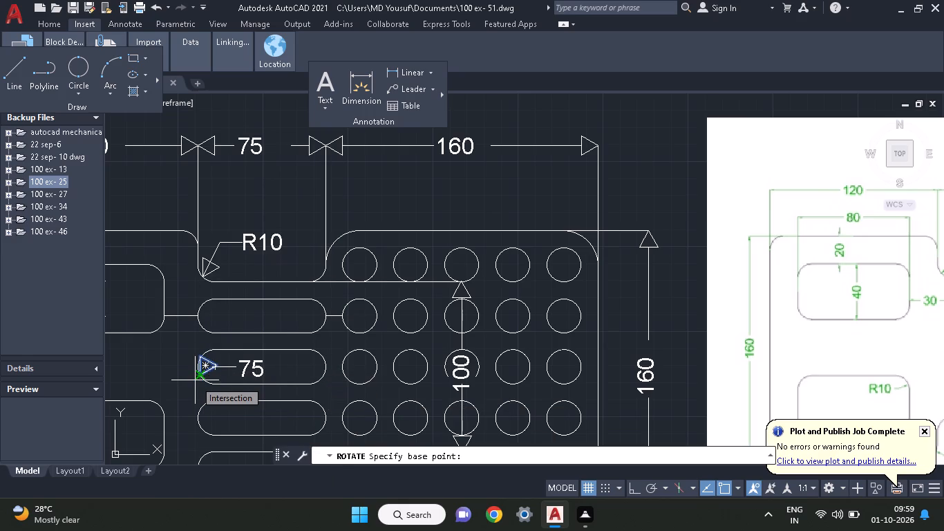
drag(201, 377, 200, 389)
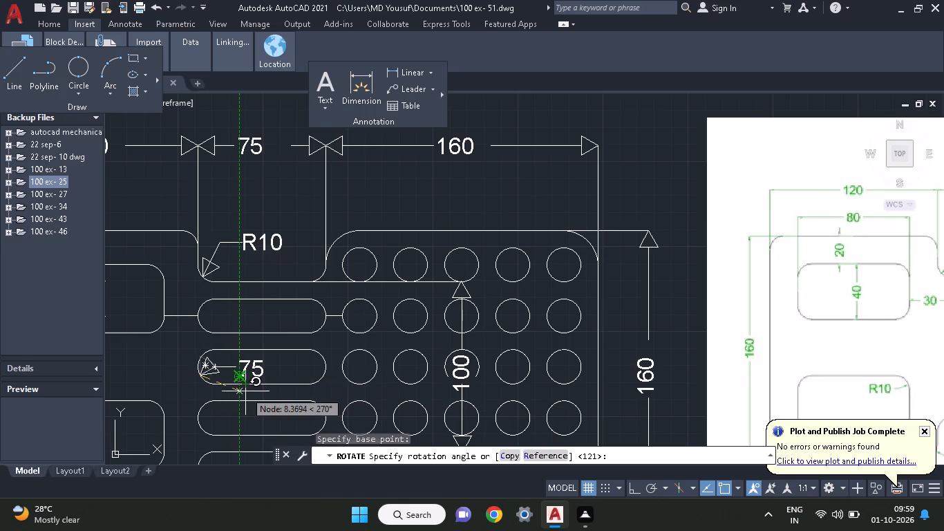
click(245, 395)
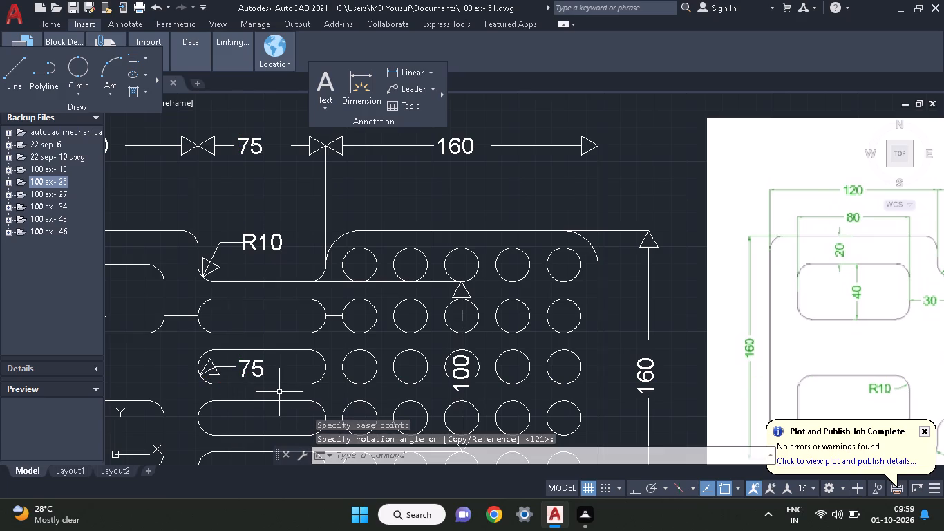
Trim the leader lines inside the arrowheads of the R20, R10, D20 and R20 labels along the plate's lower edge.
middle_drag(280, 392, 395, 302)
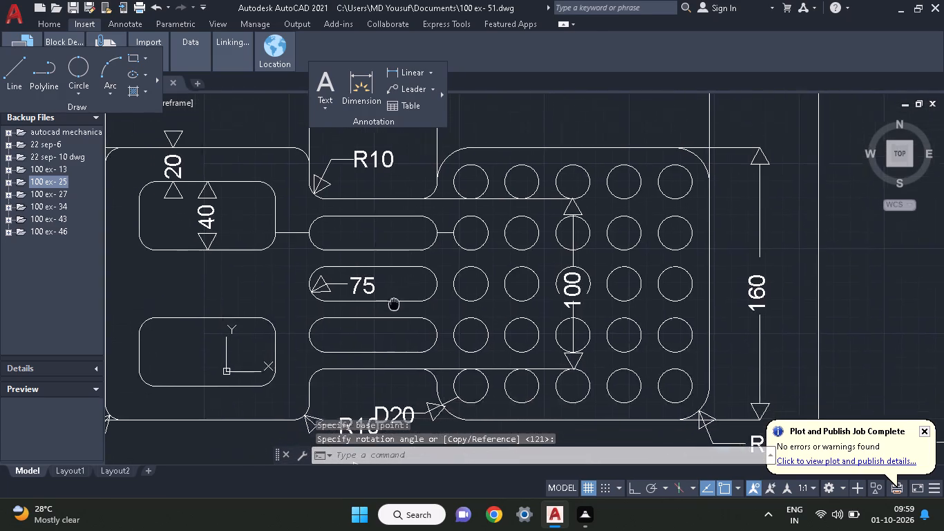
middle_drag(395, 302, 419, 257)
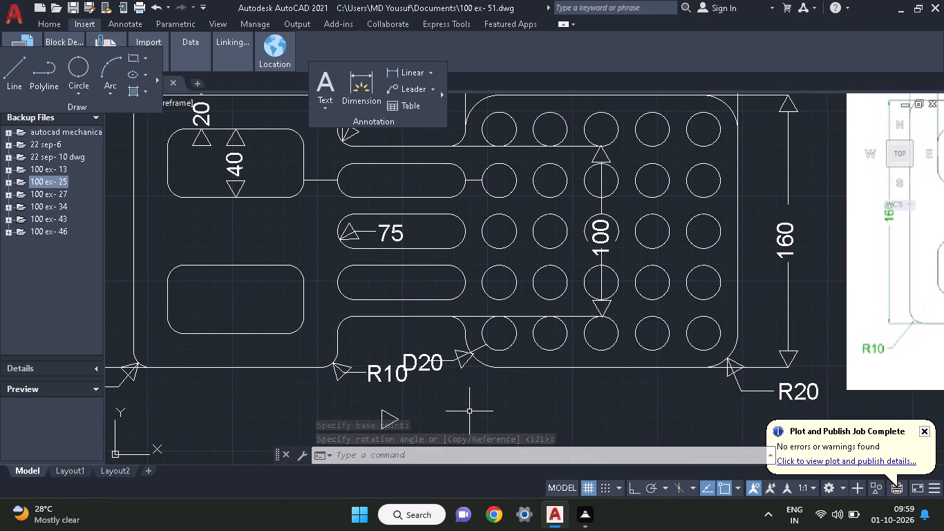
middle_drag(472, 396, 540, 372)
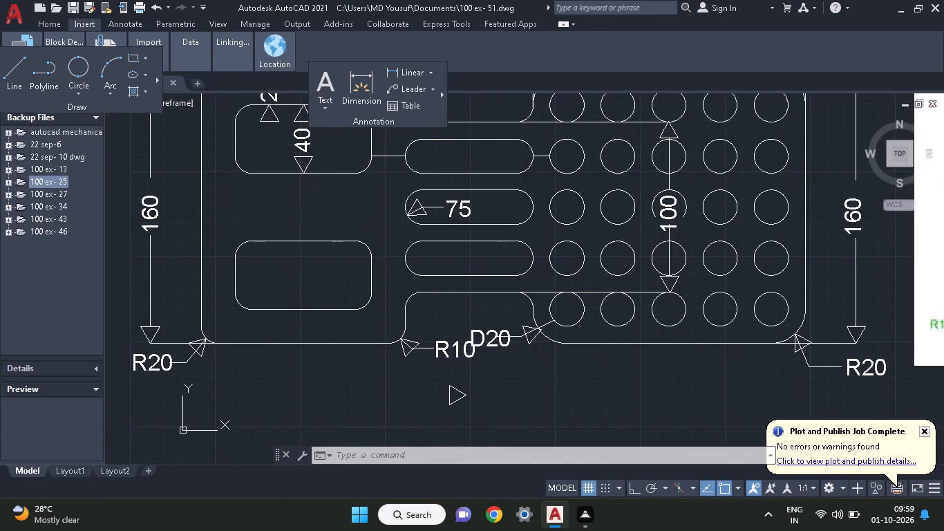
text(TR)
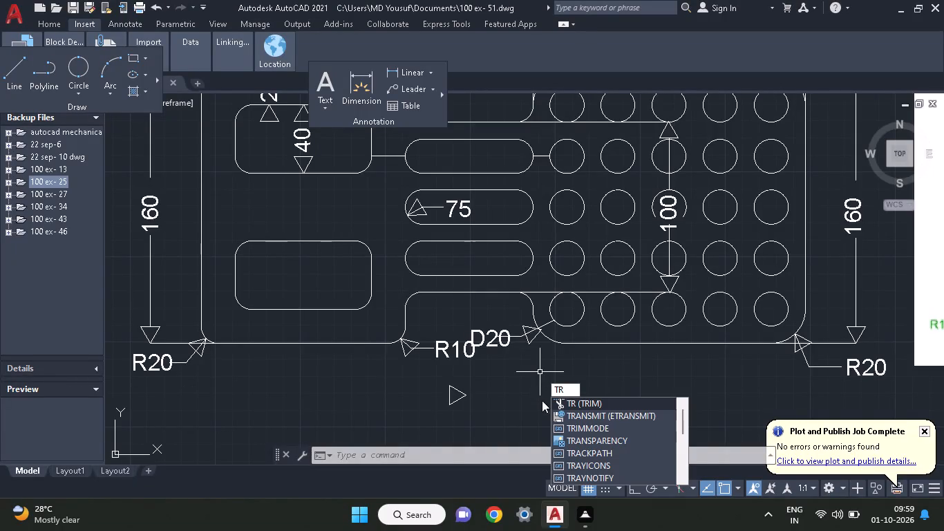
click(560, 403)
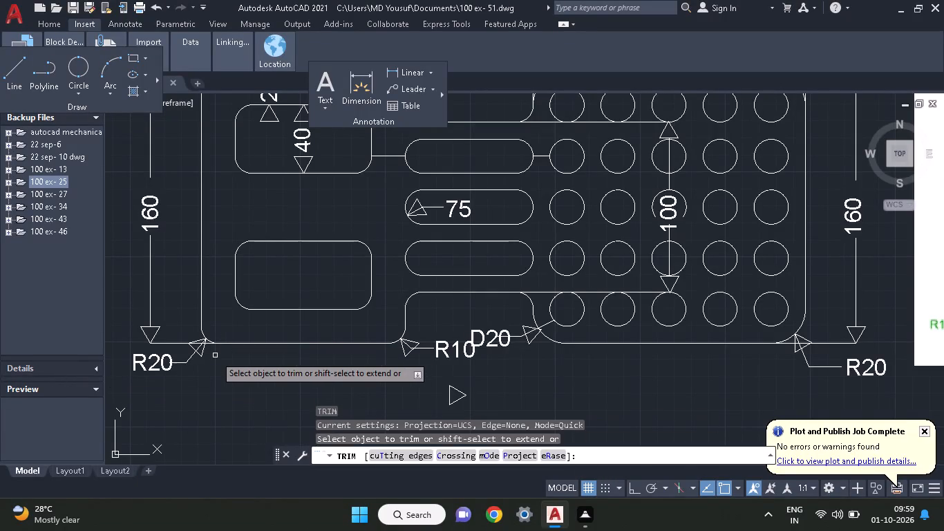
click(198, 349)
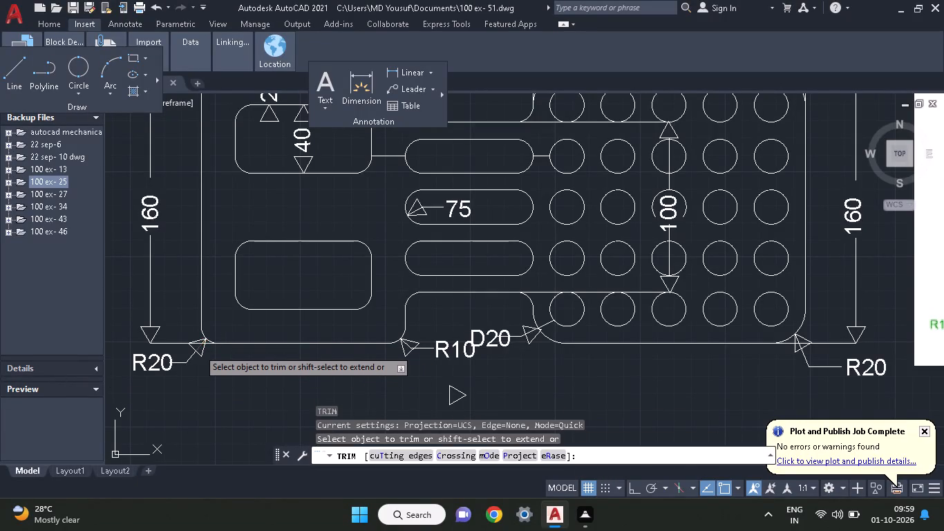
click(199, 344)
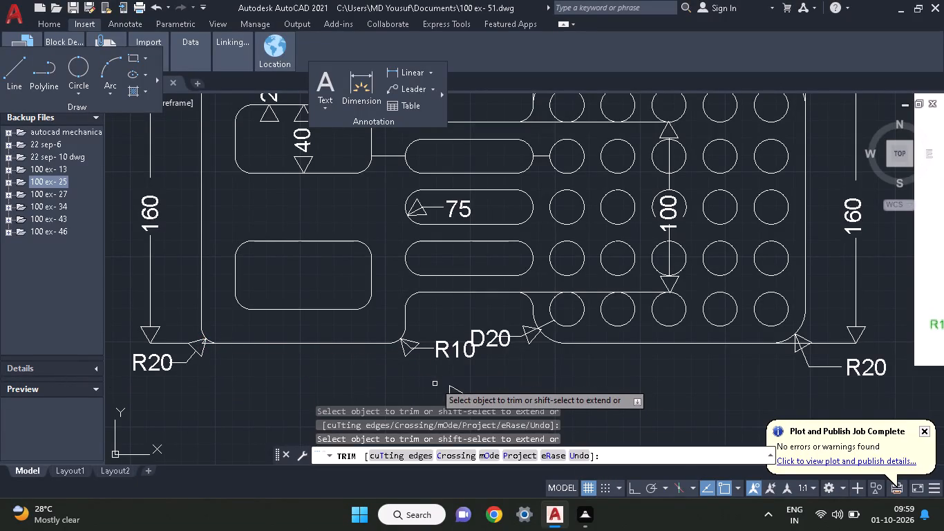
click(409, 346)
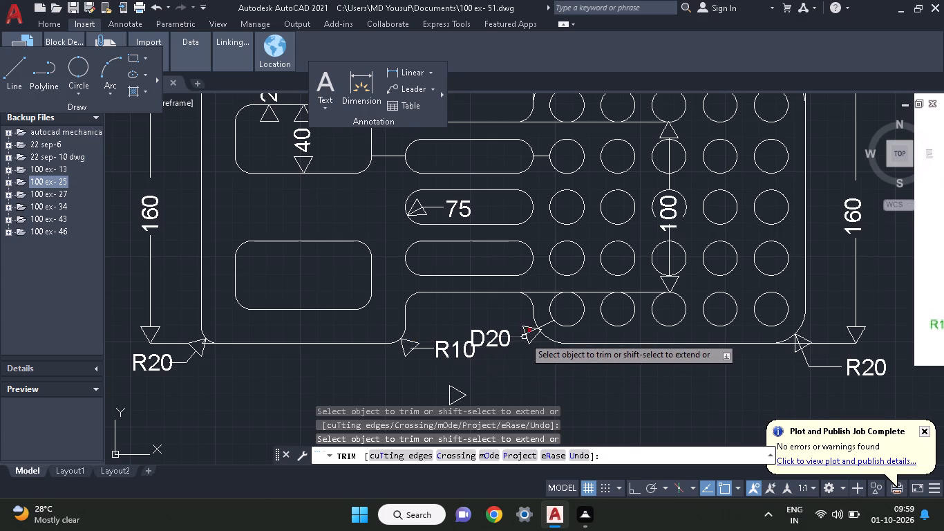
click(530, 331)
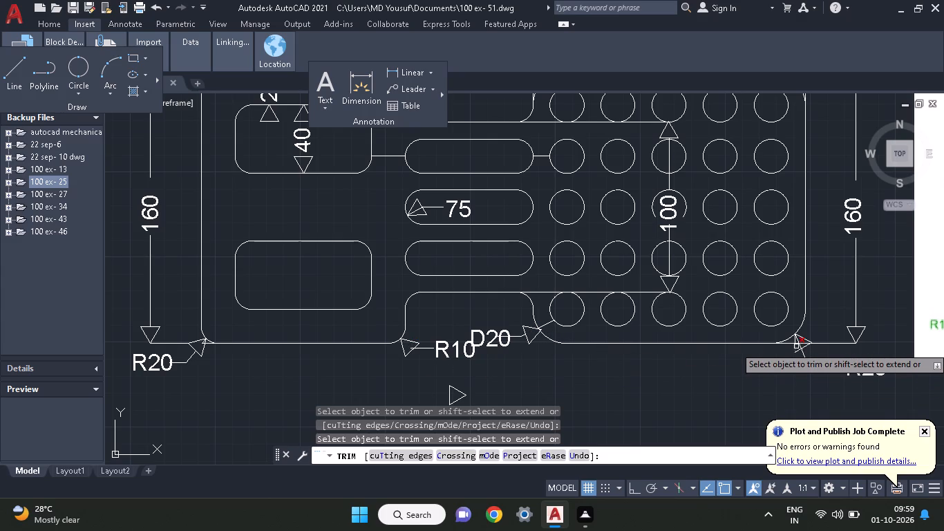
click(797, 343)
click(800, 348)
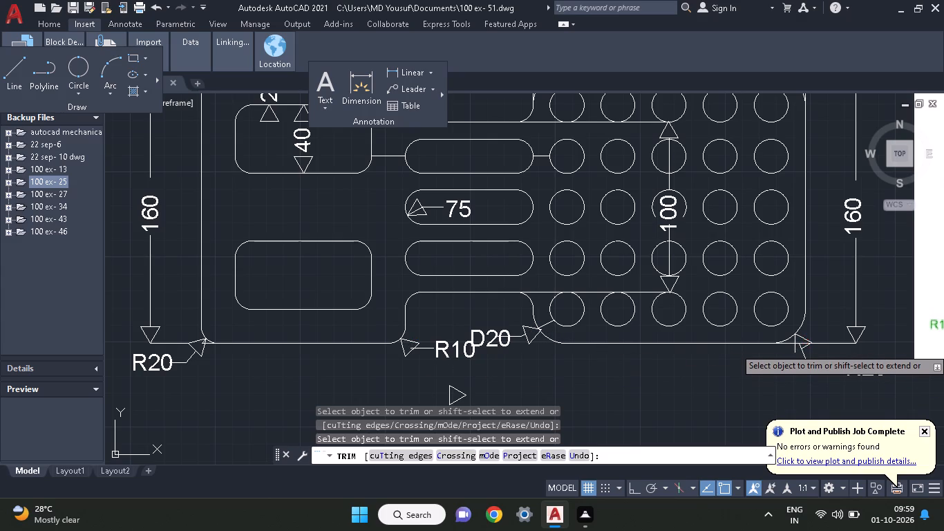
Trim the leader lines inside the arrowheads at the upper notch's R10 label and the middle slot's 75 label.
middle_drag(786, 362, 784, 364)
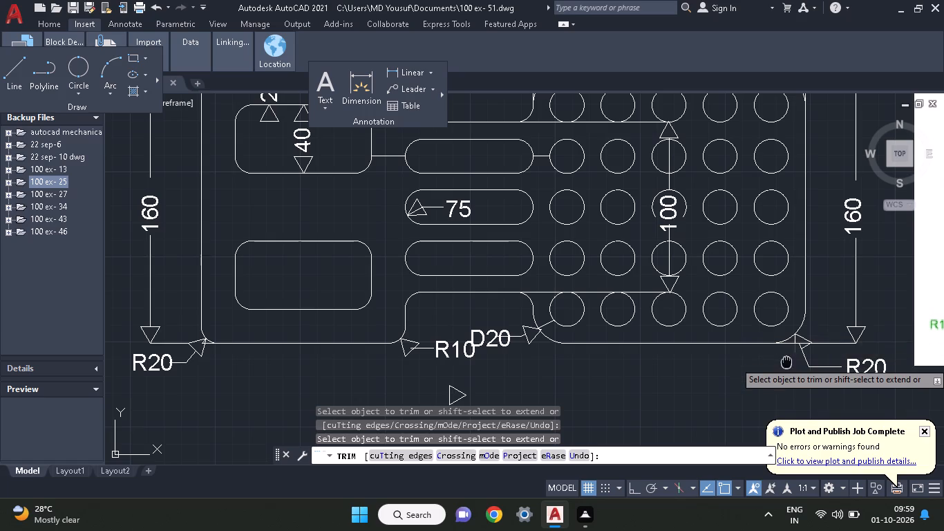
middle_drag(784, 364, 635, 525)
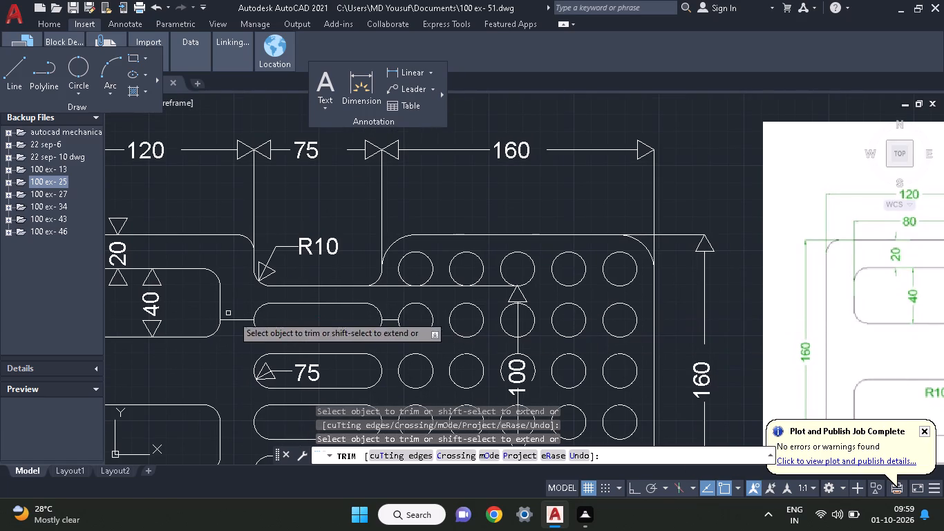
click(265, 271)
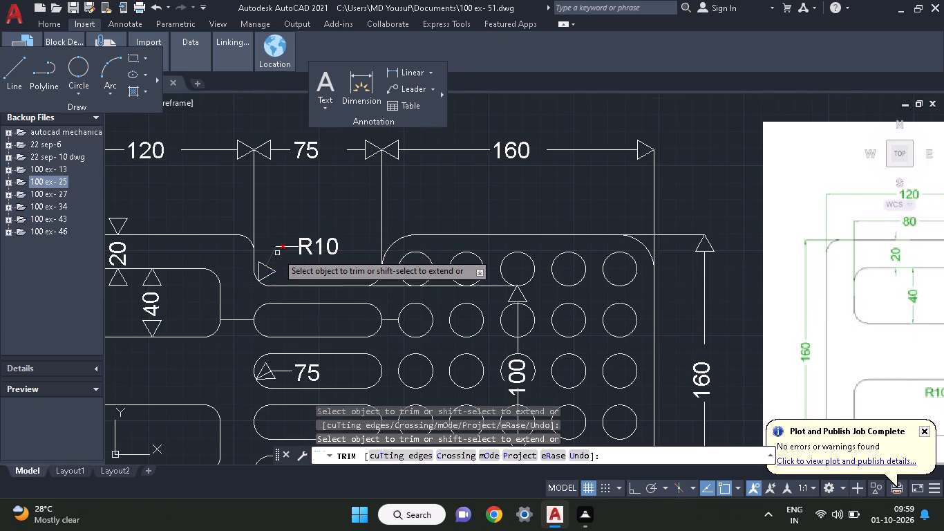
middle_drag(277, 253, 402, 257)
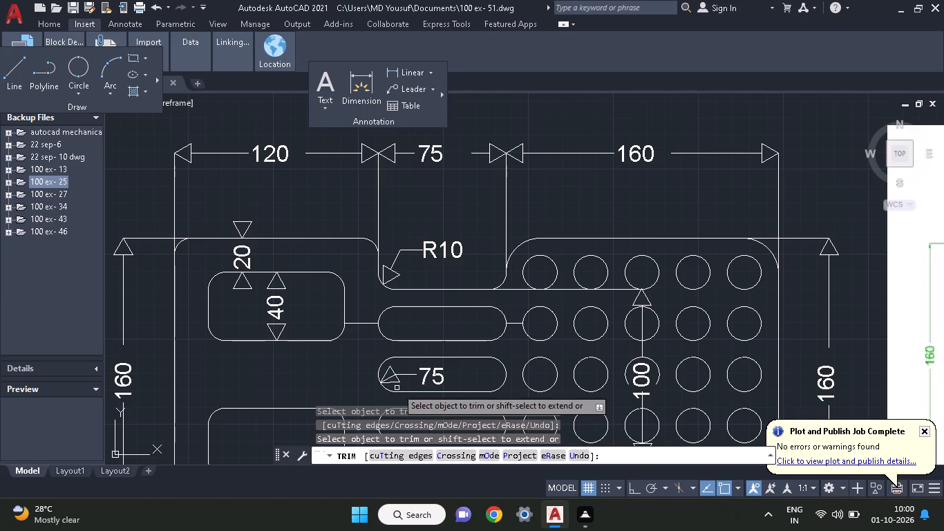
click(391, 379)
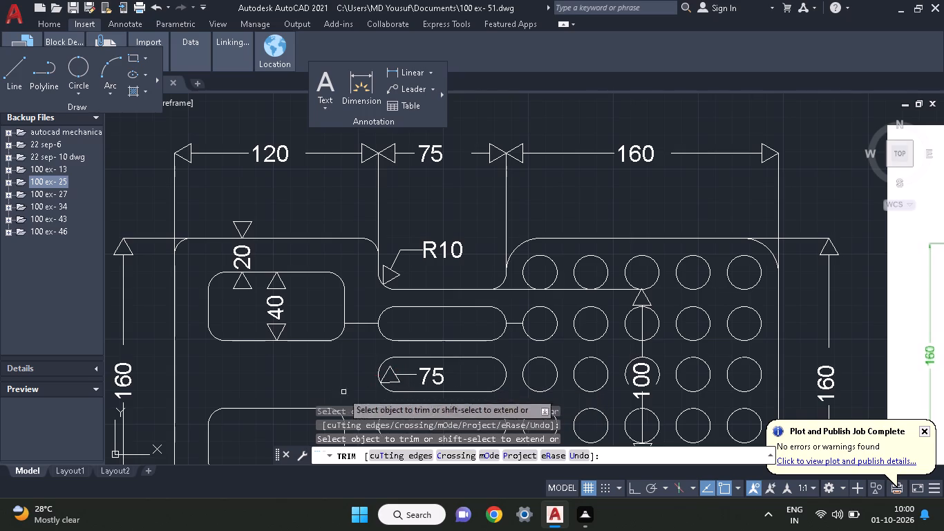
middle_drag(294, 398, 358, 344)
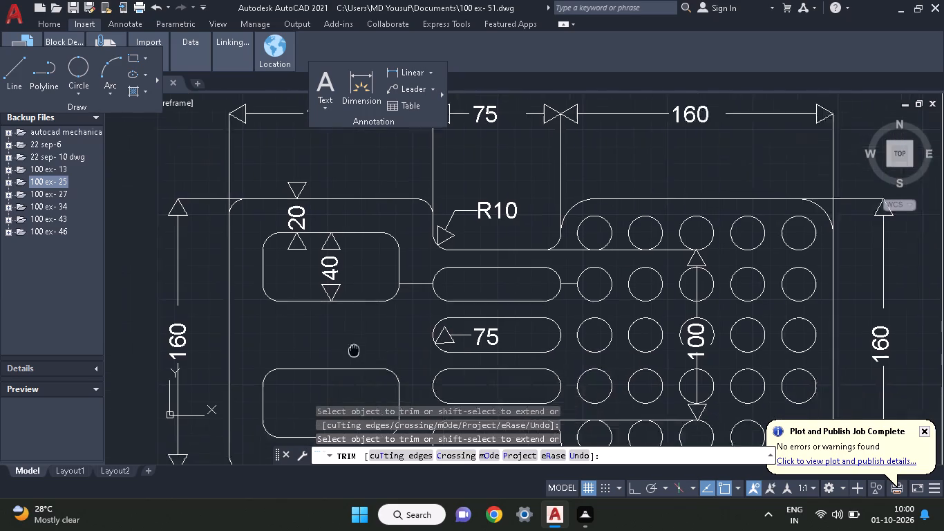
middle_drag(358, 344, 390, 293)
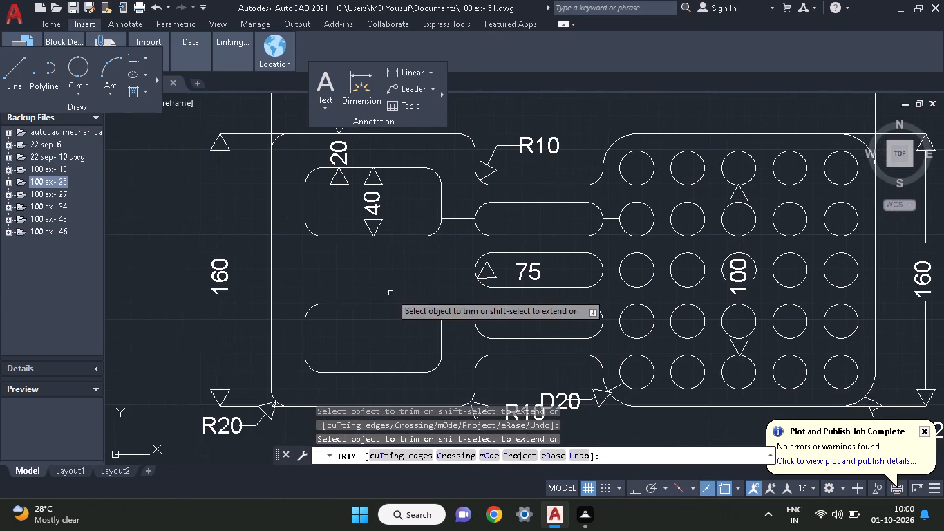
middle_drag(450, 301, 69, 337)
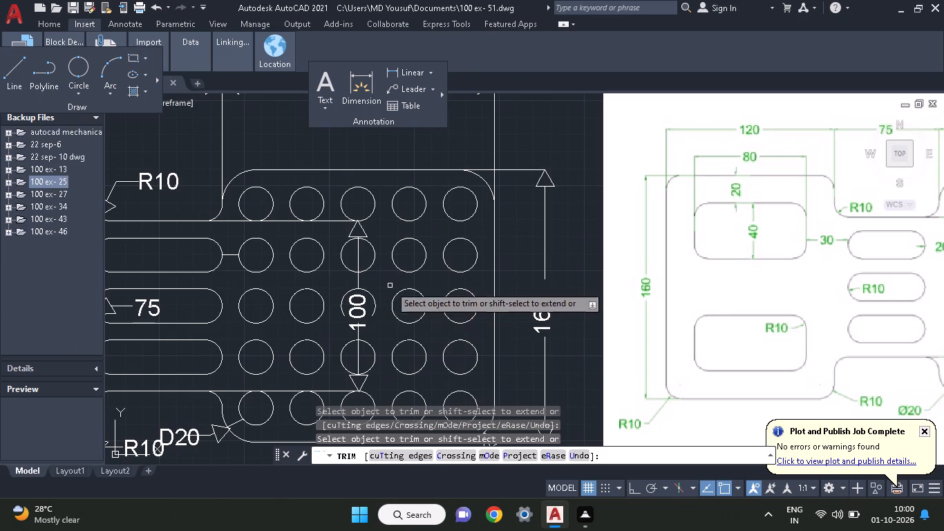
right_click(580, 315)
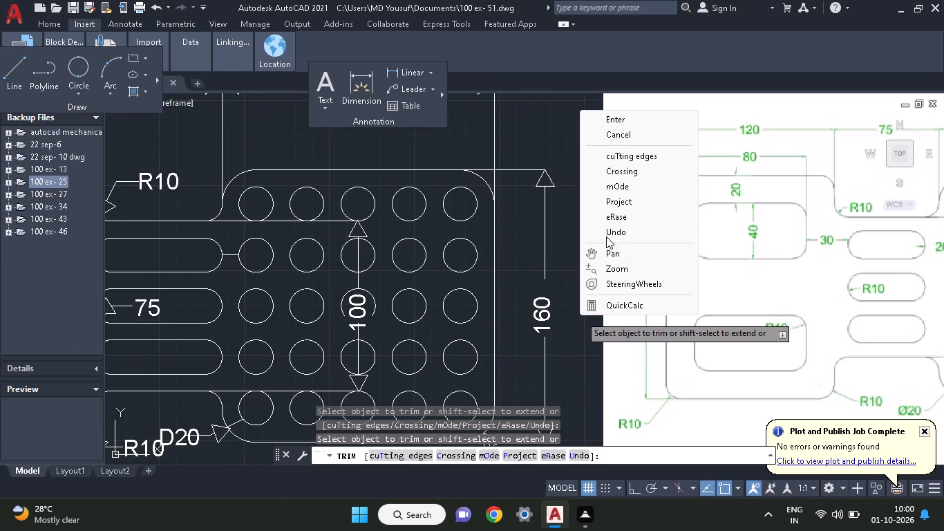
click(621, 122)
Draw a U-shaped bracket with a 10-unit horizontal base below the gap between the first two top-row circles, using orthogonal lines.
middle_drag(588, 261, 503, 298)
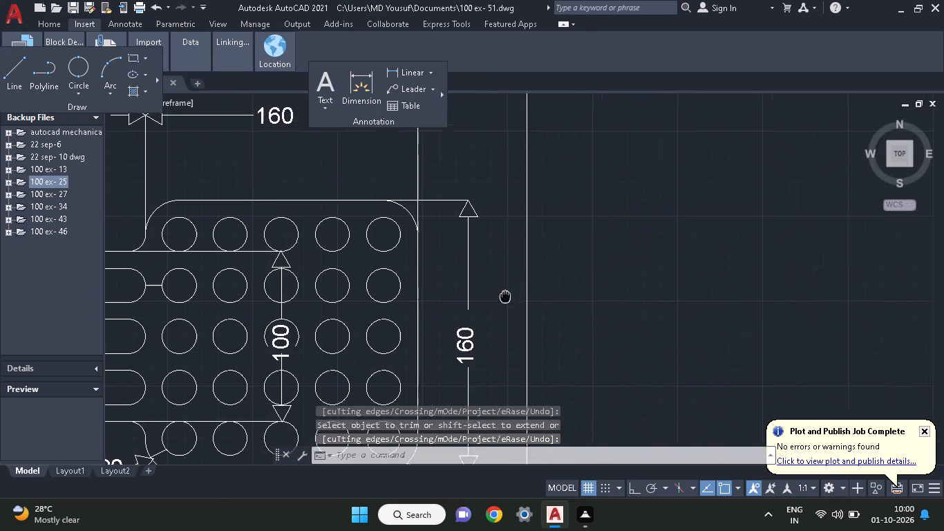
middle_drag(503, 298, 569, 364)
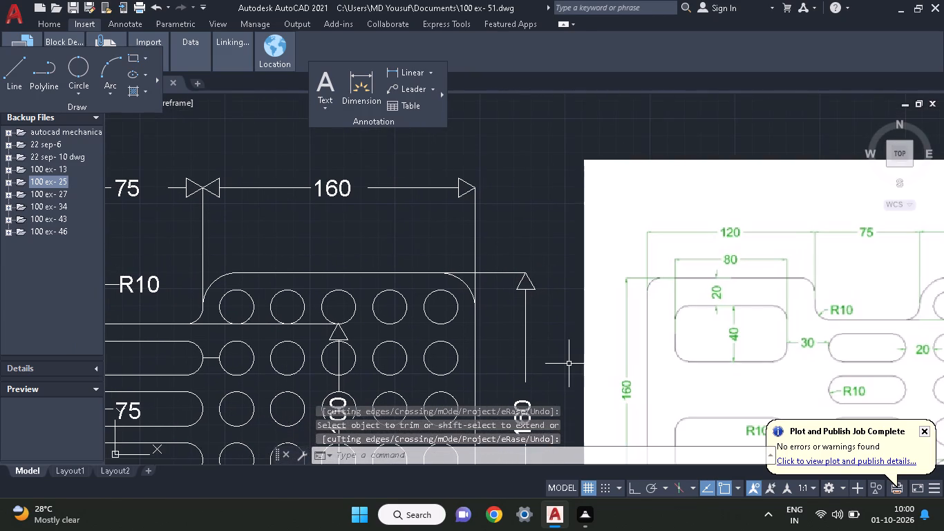
middle_drag(569, 364, 486, 360)
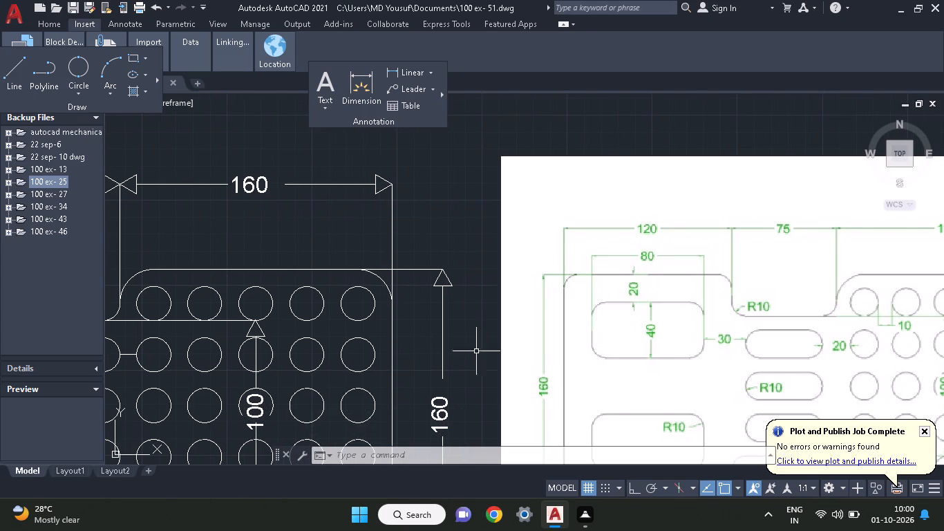
click(14, 77)
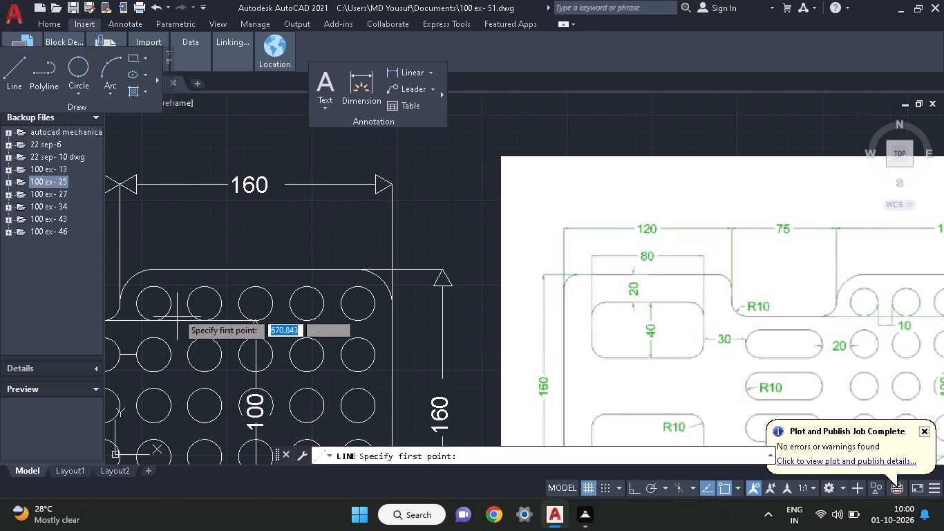
click(171, 306)
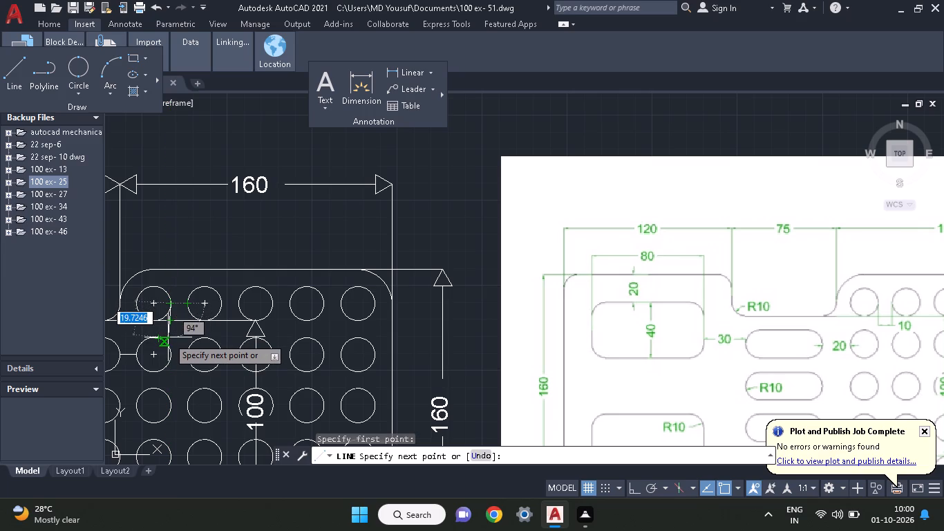
key(F8)
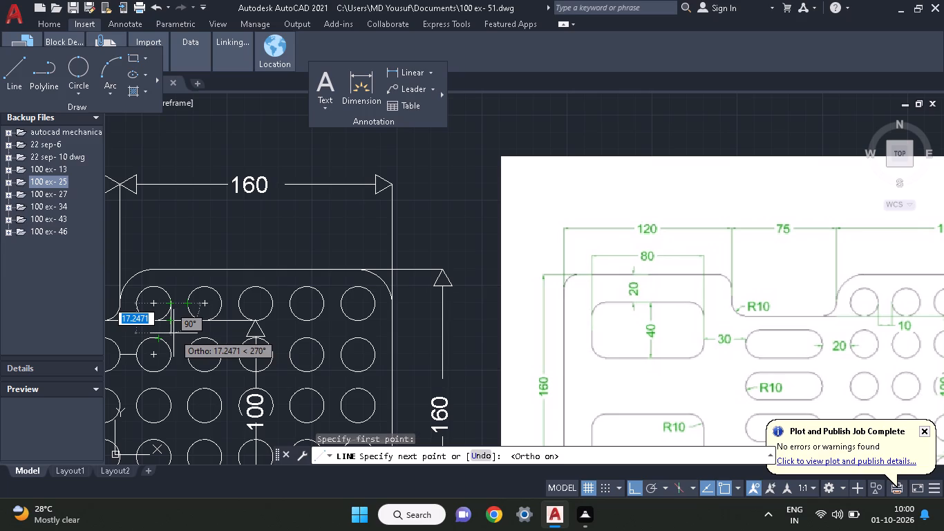
drag(172, 333, 182, 333)
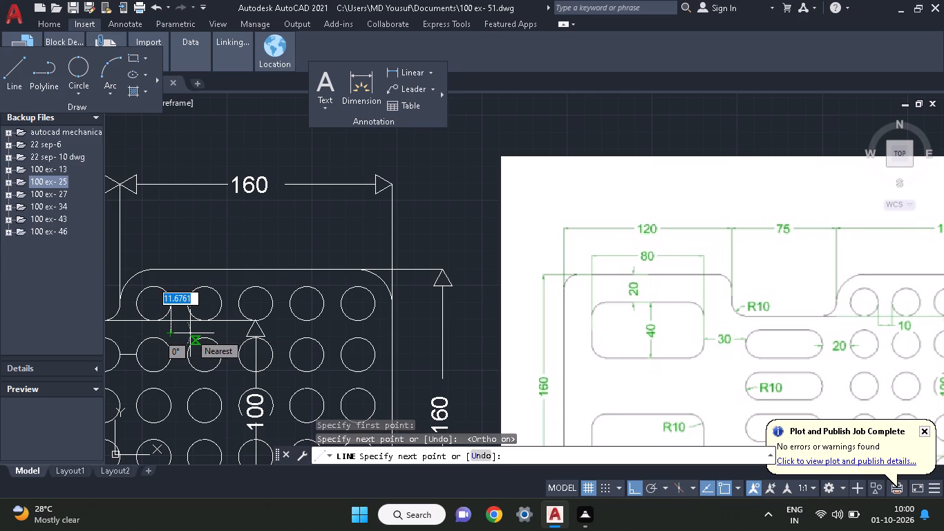
text(10)
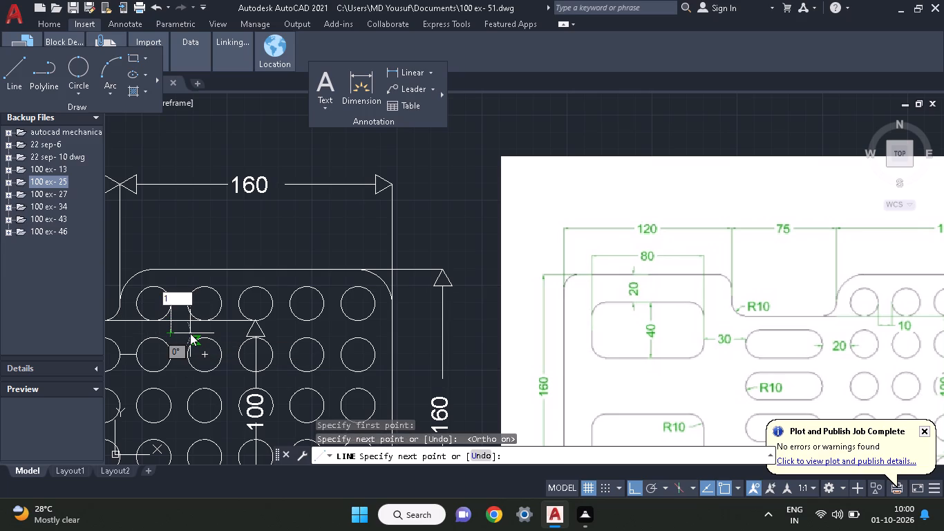
key(space)
click(190, 308)
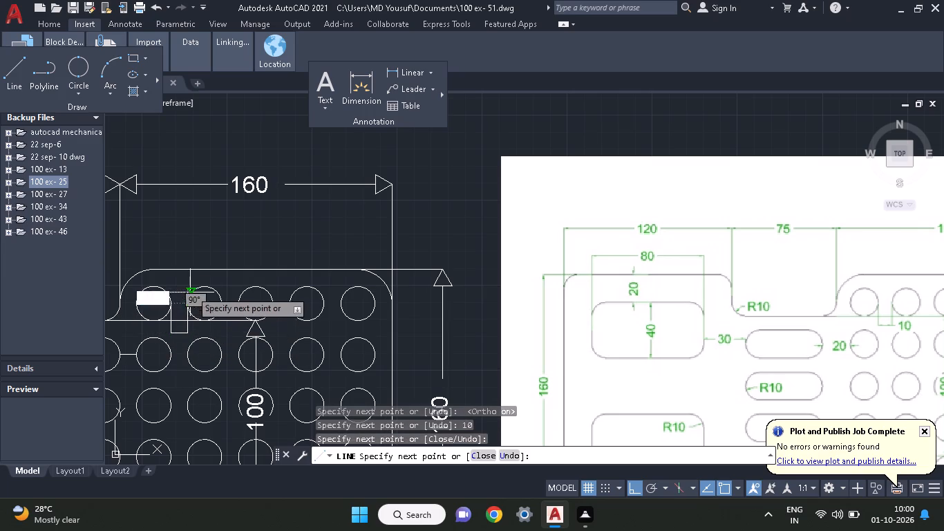
key(Escape)
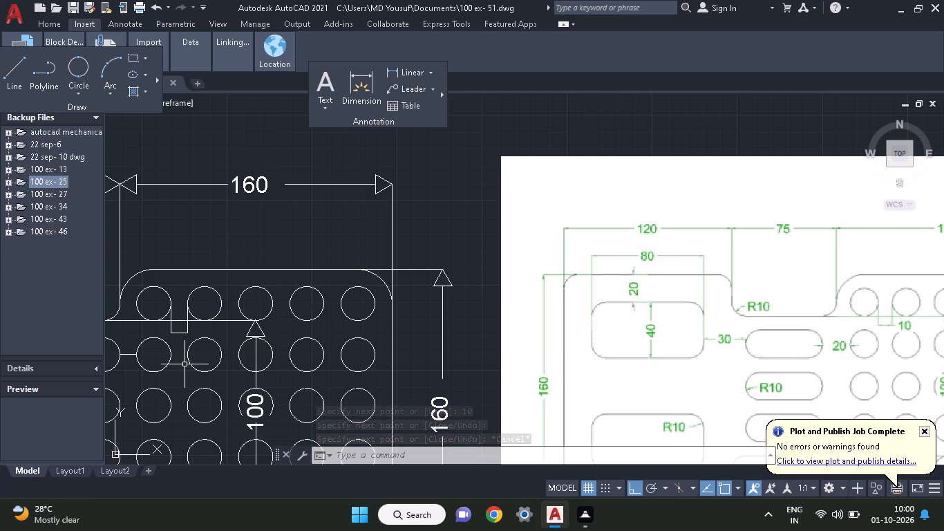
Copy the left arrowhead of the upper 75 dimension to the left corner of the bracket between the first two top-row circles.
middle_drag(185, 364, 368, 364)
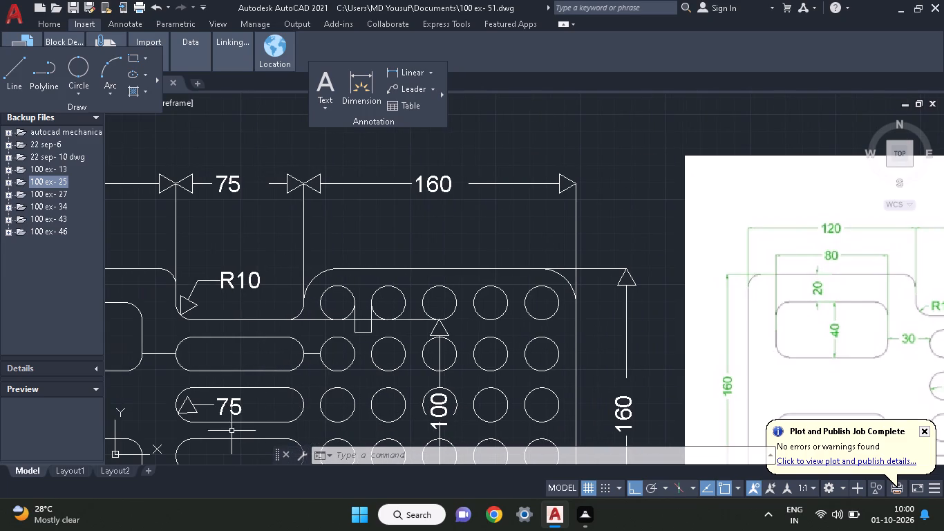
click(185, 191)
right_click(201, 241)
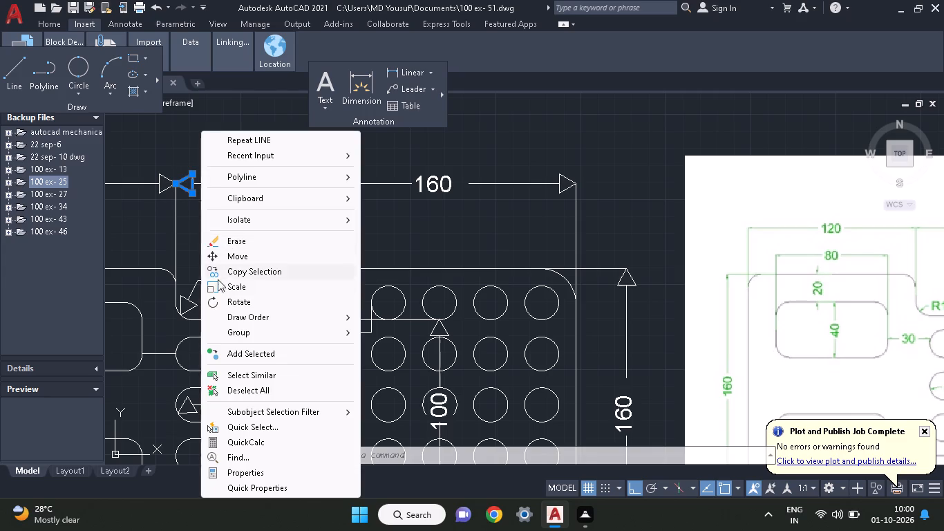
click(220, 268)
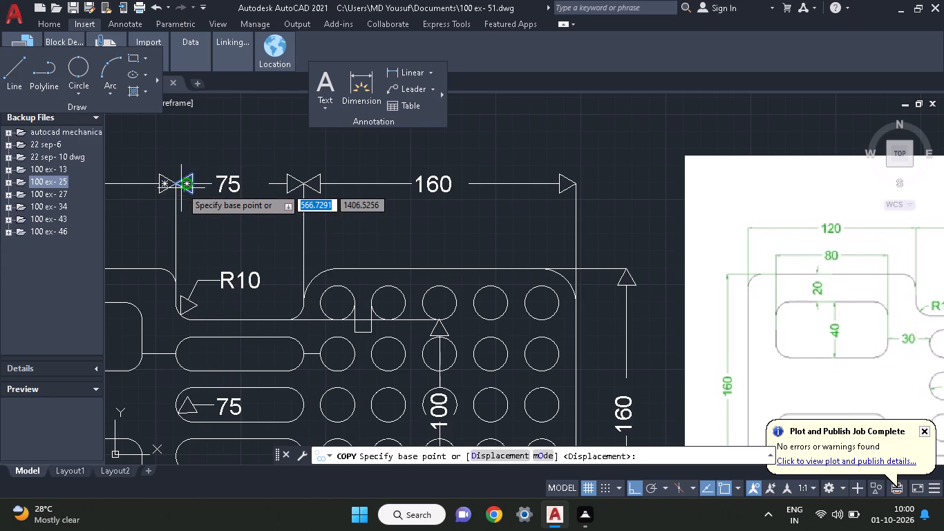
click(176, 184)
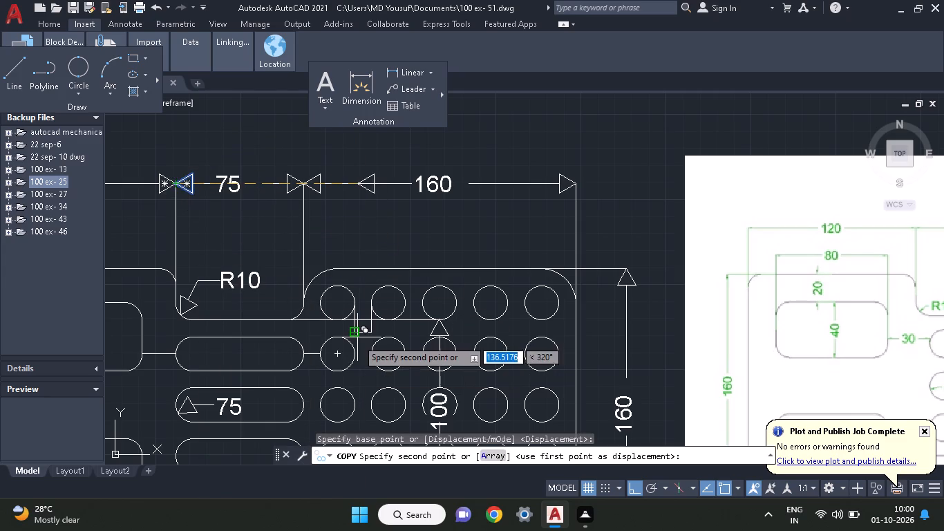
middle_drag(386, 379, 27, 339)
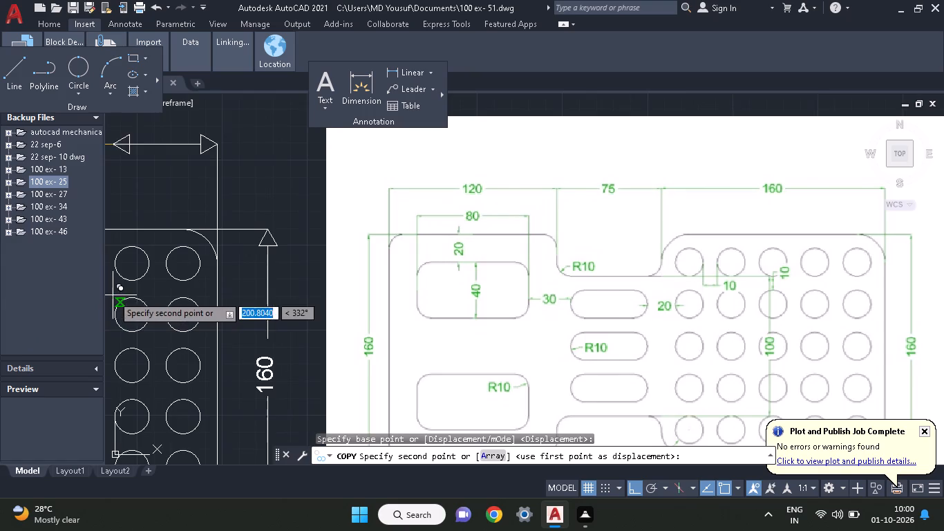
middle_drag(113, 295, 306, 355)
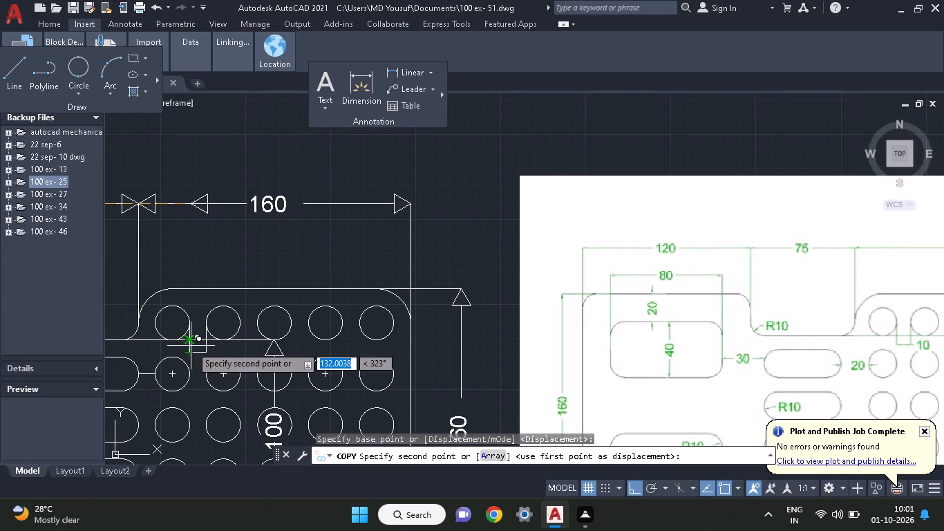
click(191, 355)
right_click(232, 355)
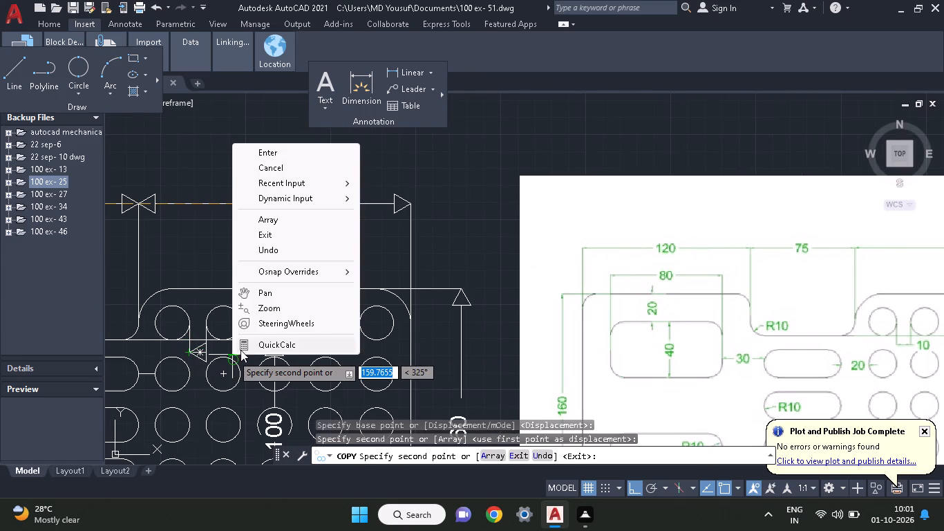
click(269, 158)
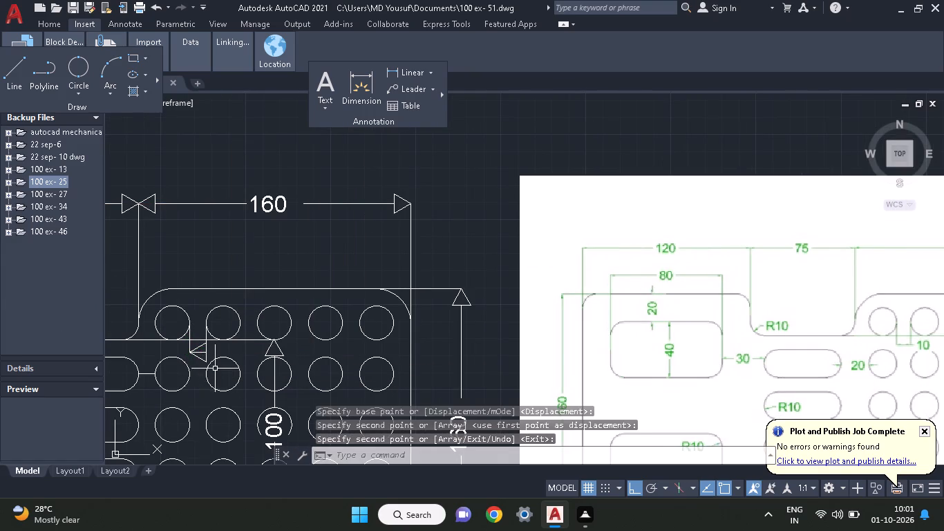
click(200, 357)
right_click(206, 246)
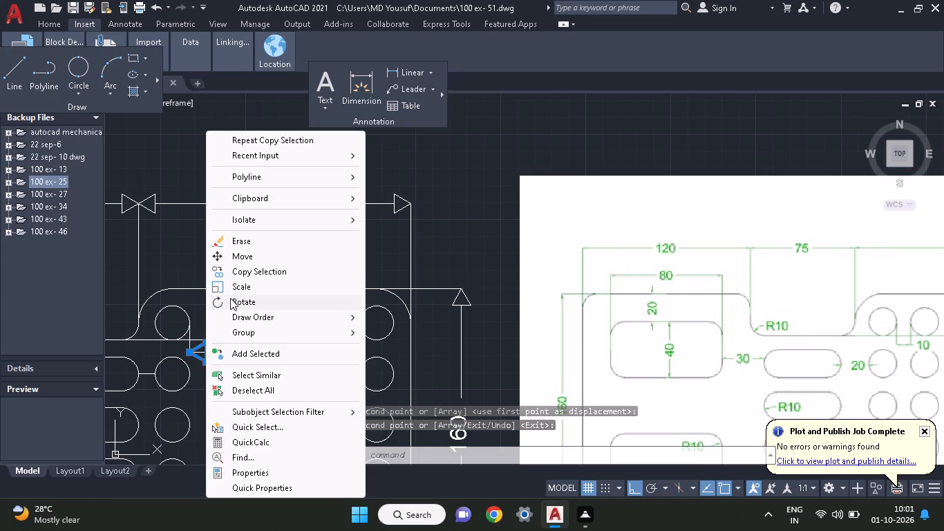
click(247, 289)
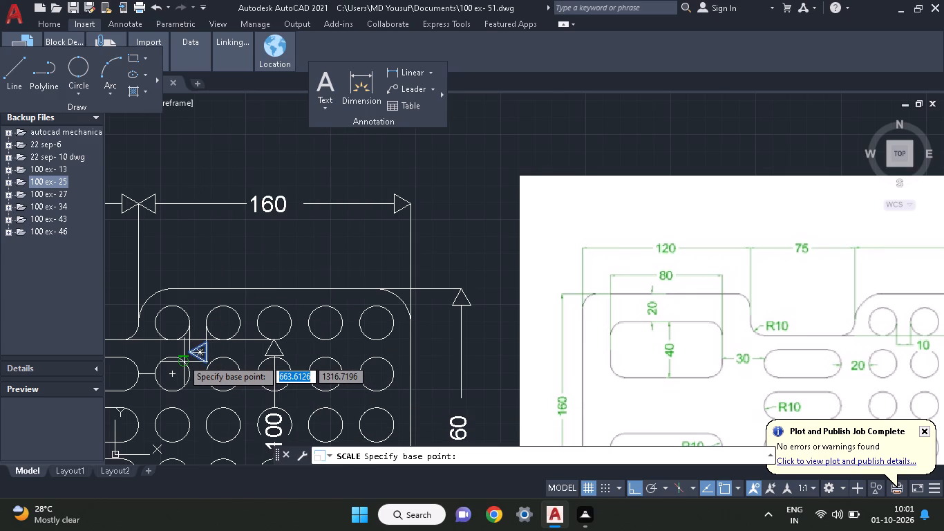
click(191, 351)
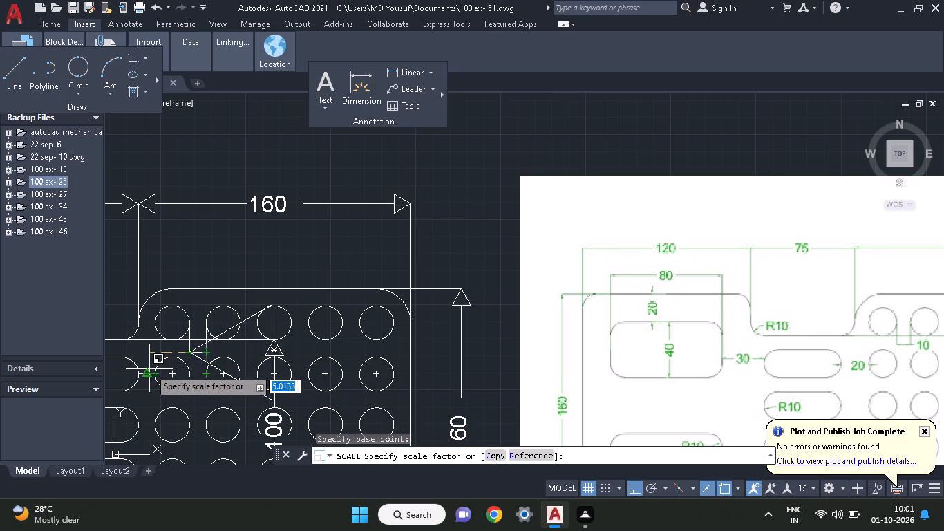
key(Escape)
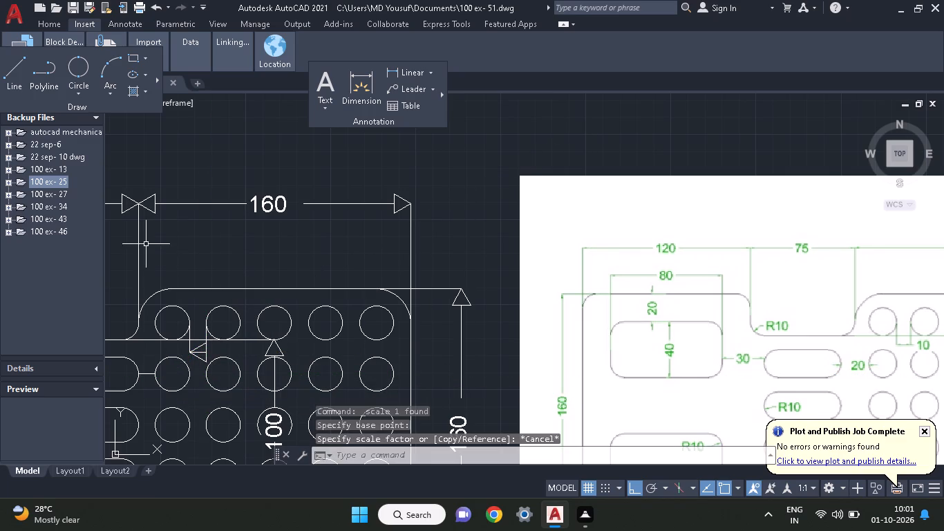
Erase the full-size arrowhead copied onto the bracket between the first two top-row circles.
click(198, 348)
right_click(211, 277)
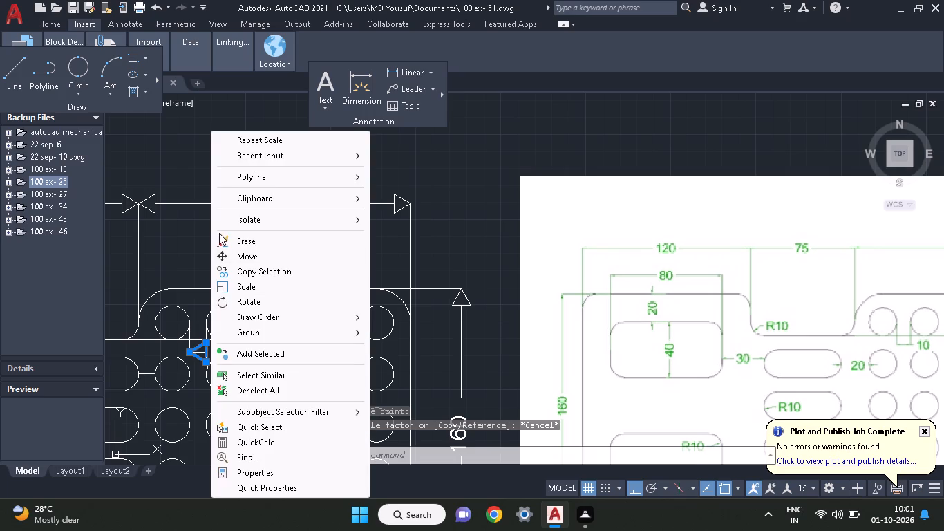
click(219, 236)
Copy the left arrowhead of the top 160 dimension about 29 units straight down along its extension line.
click(152, 212)
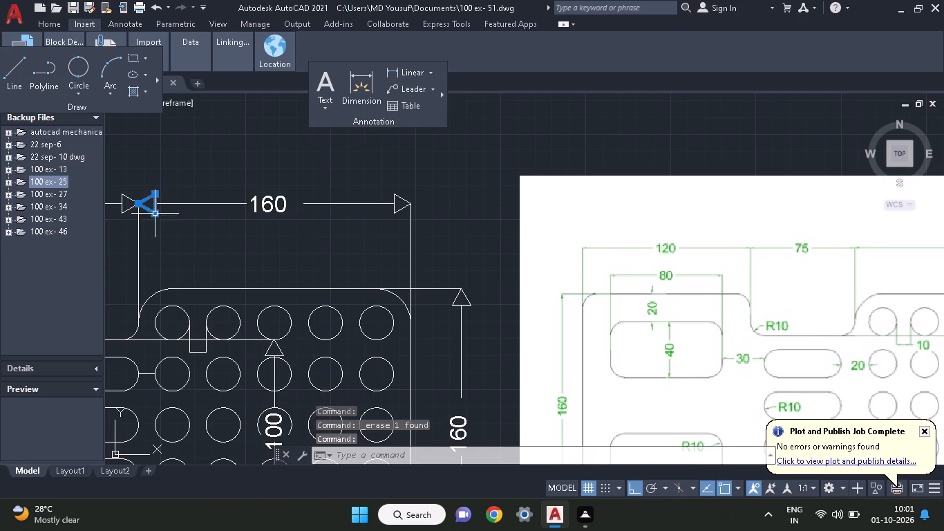
right_click(176, 241)
click(207, 273)
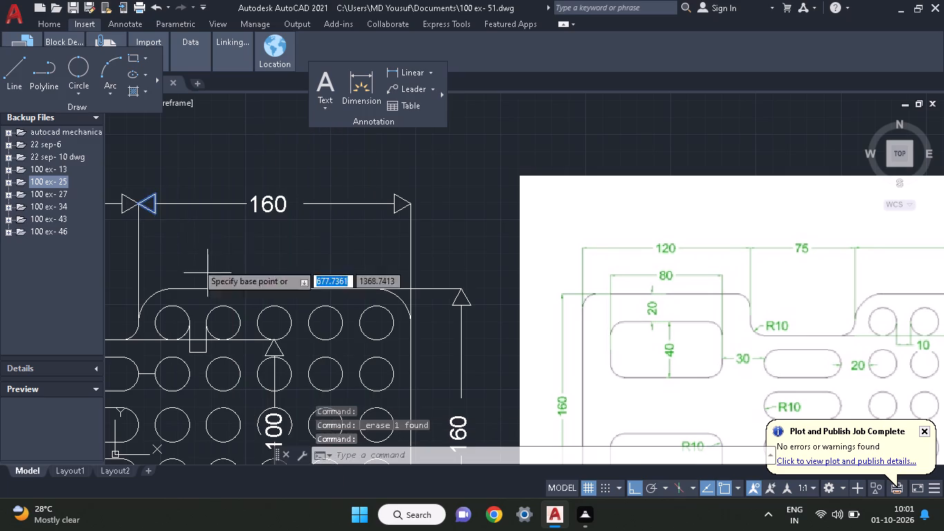
click(139, 207)
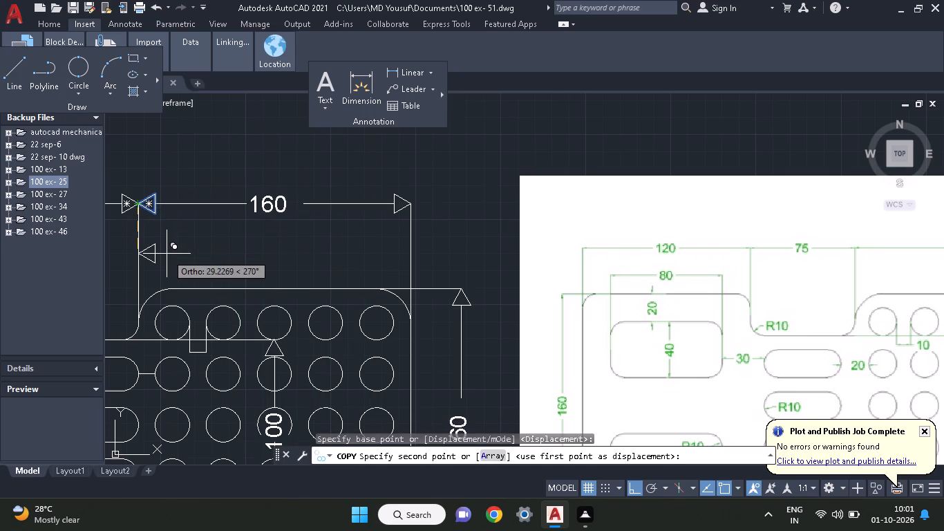
click(169, 254)
key(Escape)
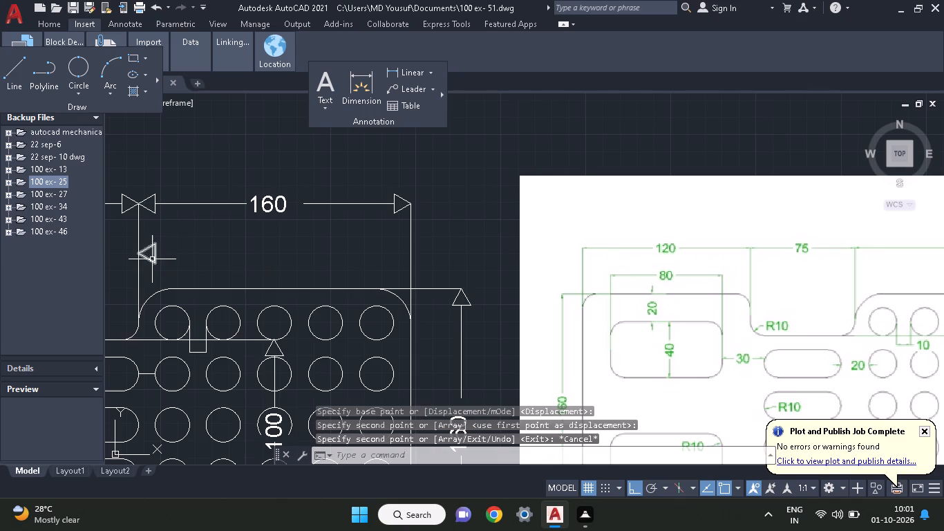
Scale the copied arrowhead below the 160 dimension about its tip to roughly half its size.
click(152, 259)
text(SC)
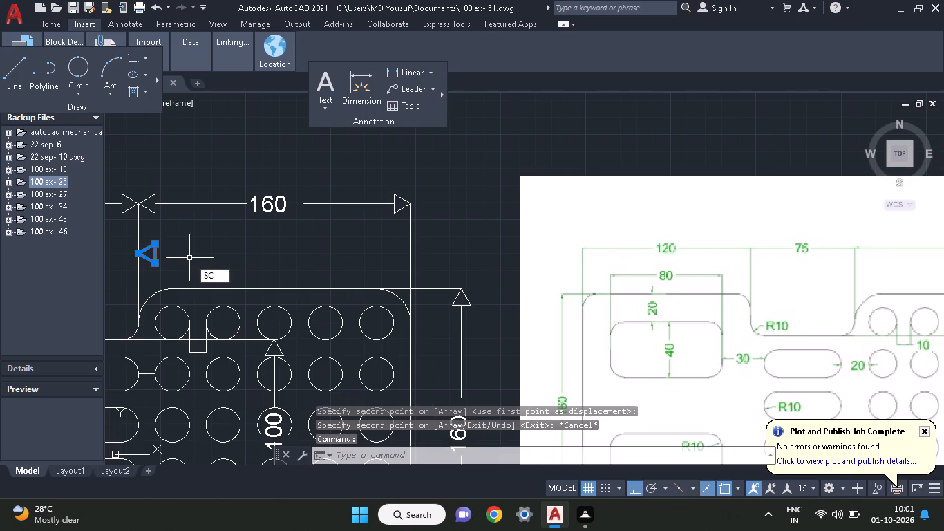
click(227, 288)
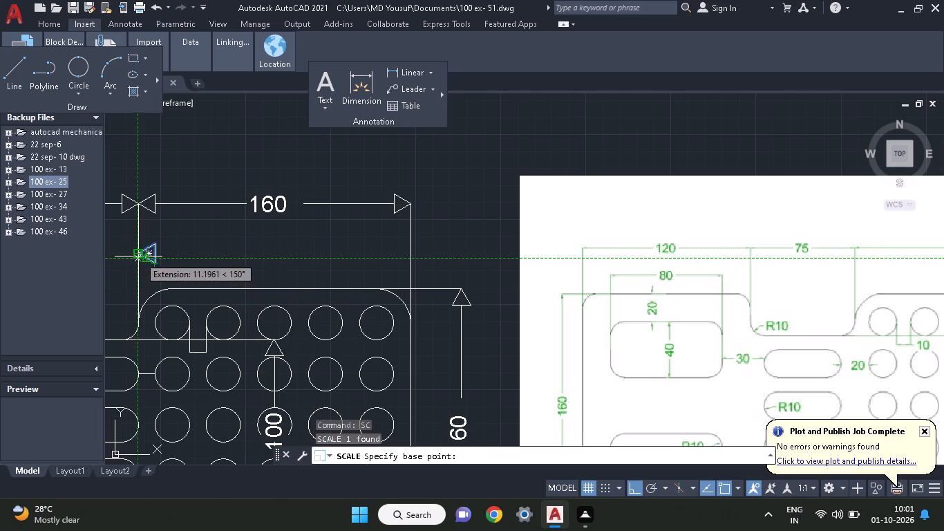
click(138, 257)
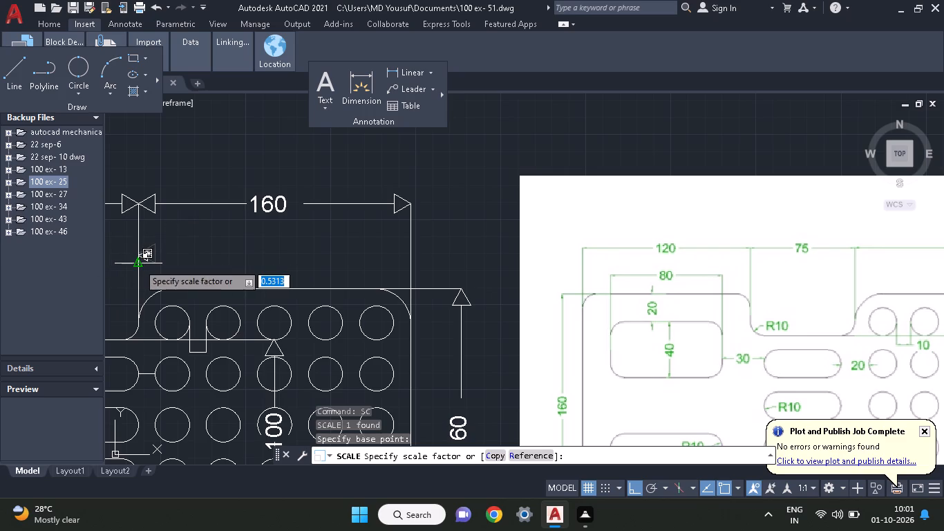
click(138, 263)
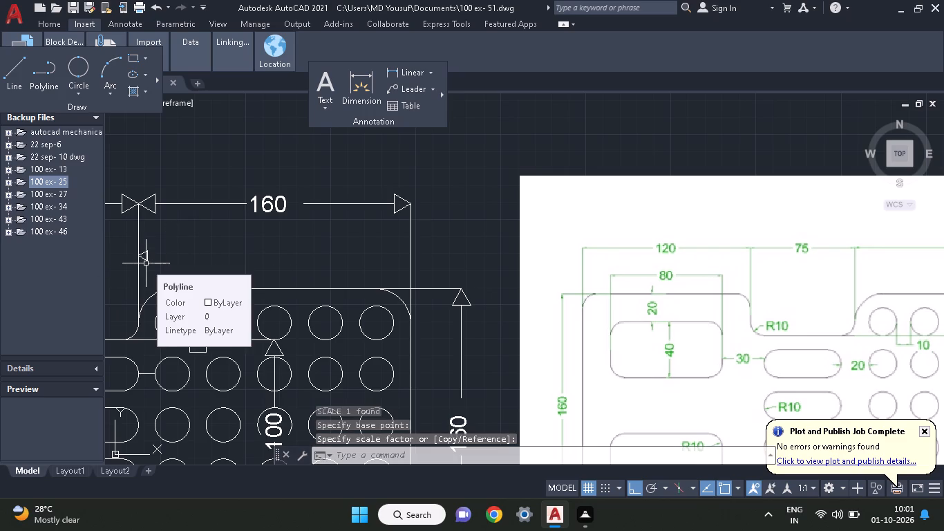
Copy the small arrowhead below the top 160 dimension to both lower corners of the bracket between the first two top-row circles.
click(144, 257)
right_click(164, 257)
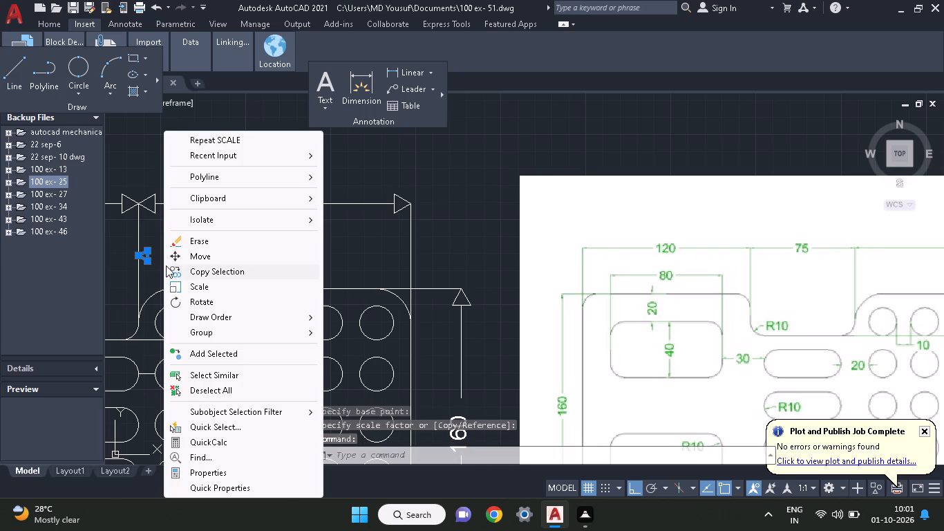
click(177, 273)
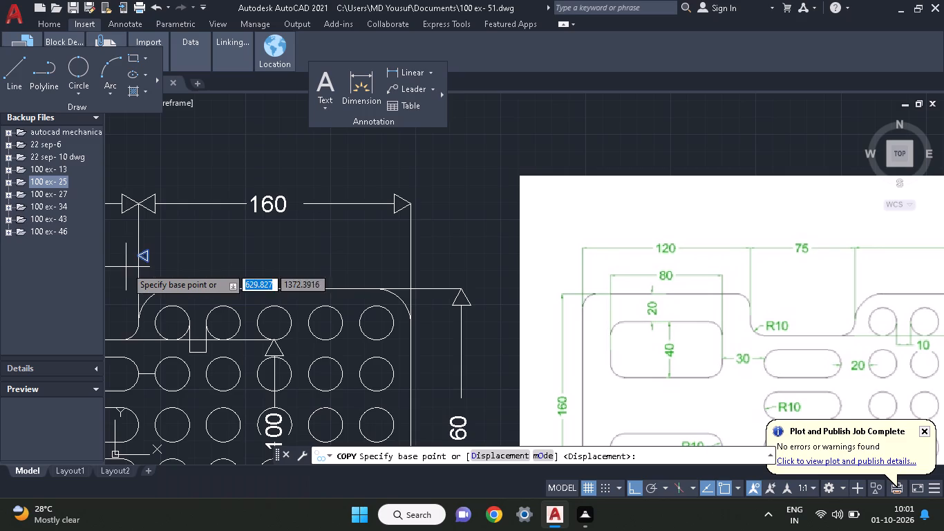
click(140, 260)
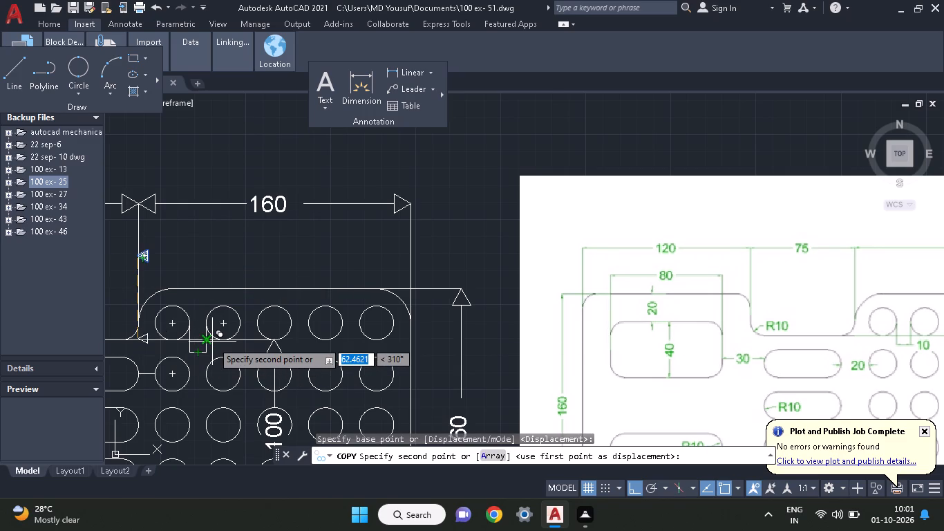
key(F8)
click(192, 351)
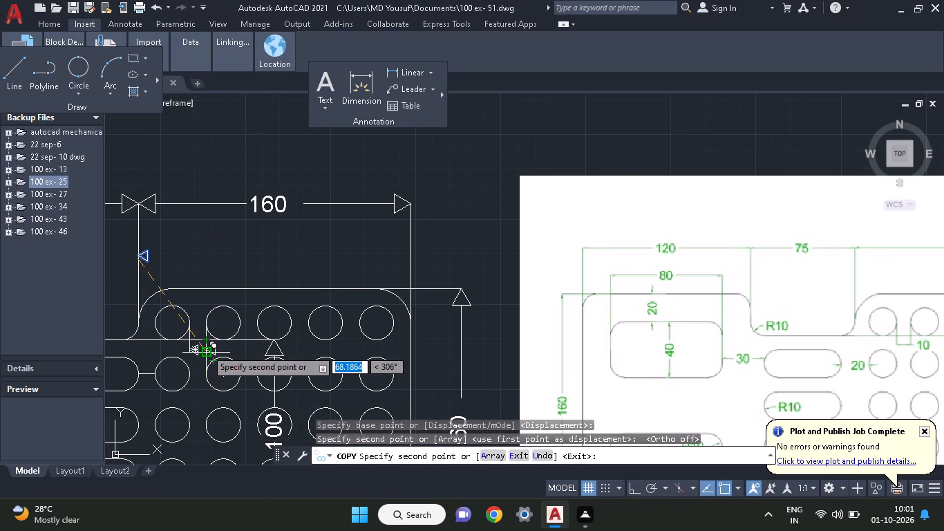
click(206, 351)
key(F8)
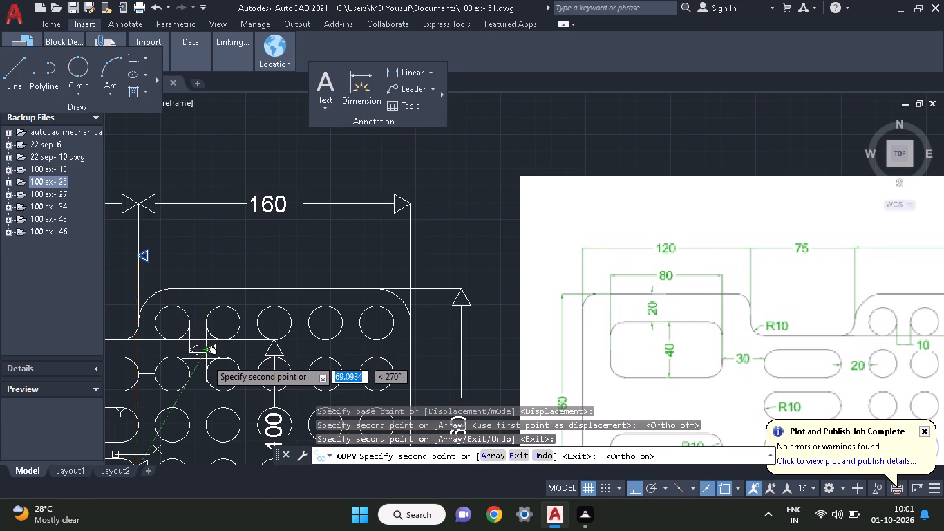
key(F8)
key(F8)
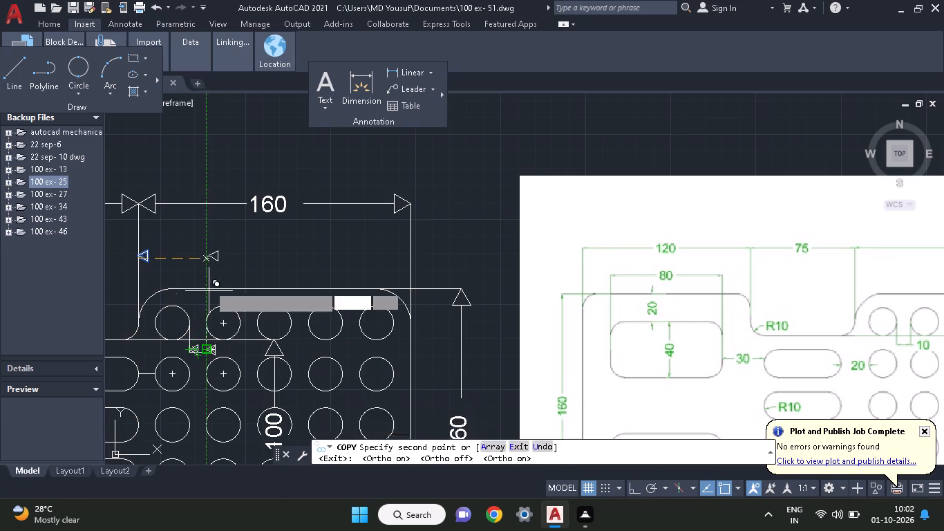
key(Escape)
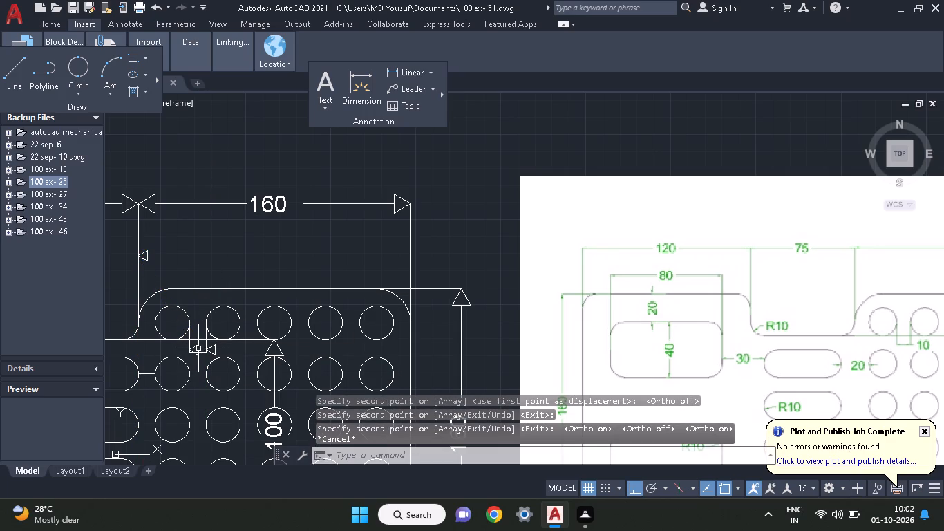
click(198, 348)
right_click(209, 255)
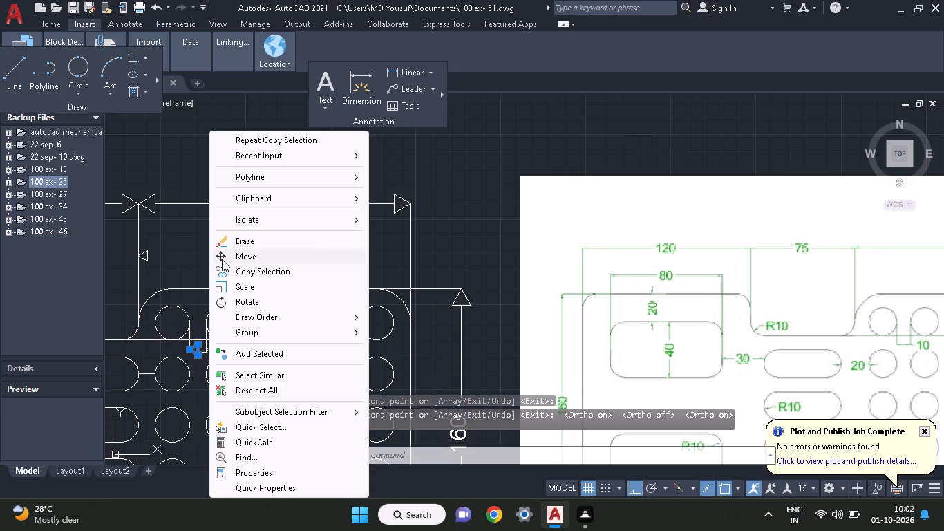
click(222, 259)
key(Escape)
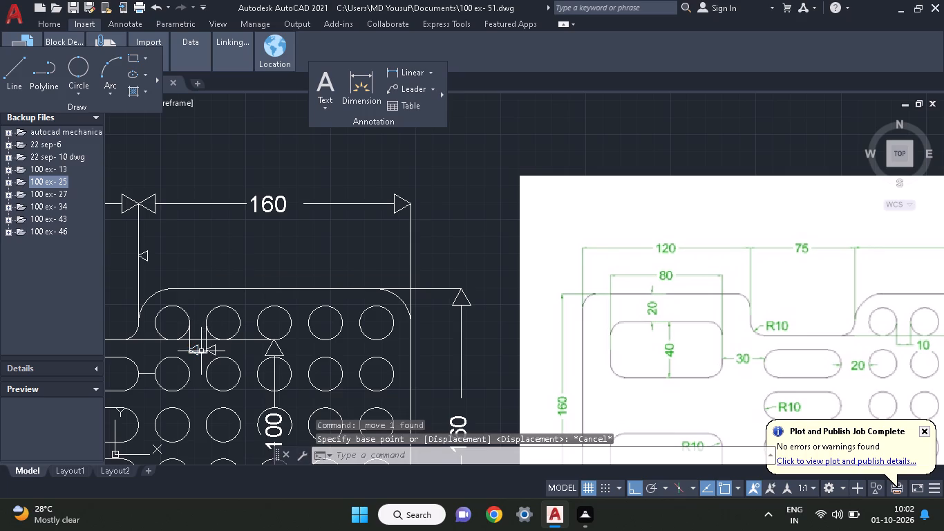
Erase the small arrowhead at the left corner of the bracket between the first two top-row circles.
click(198, 351)
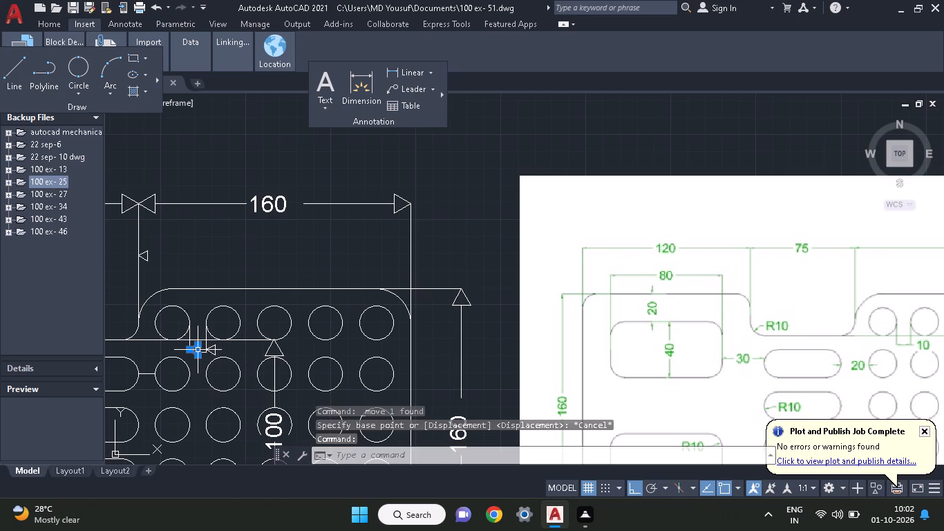
right_click(219, 259)
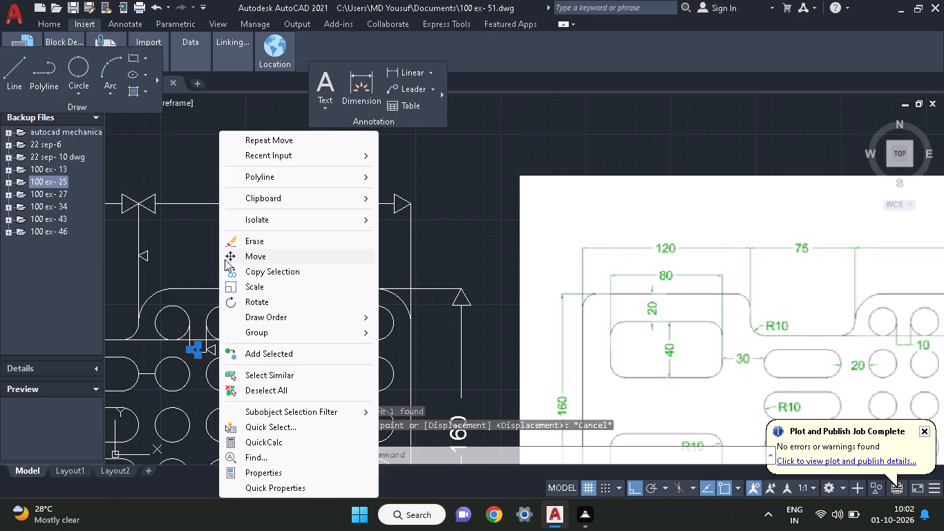
click(231, 242)
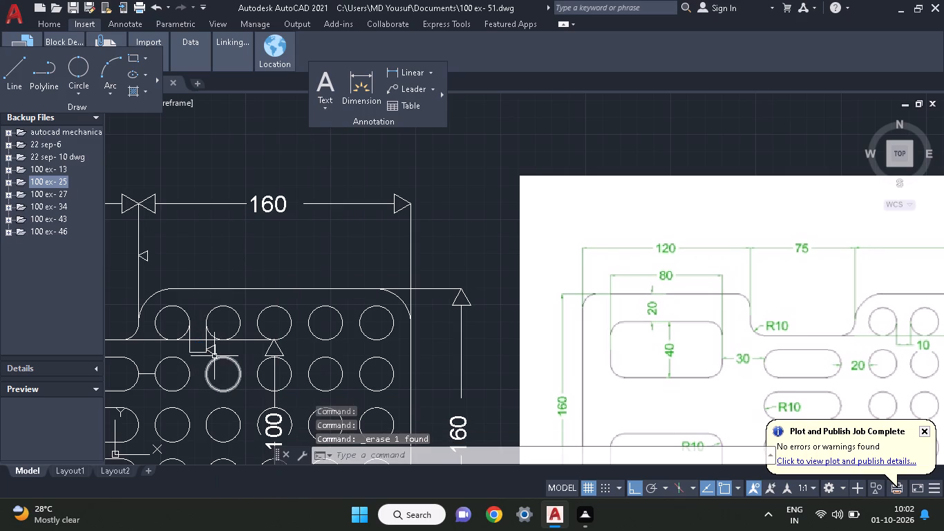
Copy the small arrowhead from the bracket's right corner to its left corner.
click(214, 356)
right_click(173, 259)
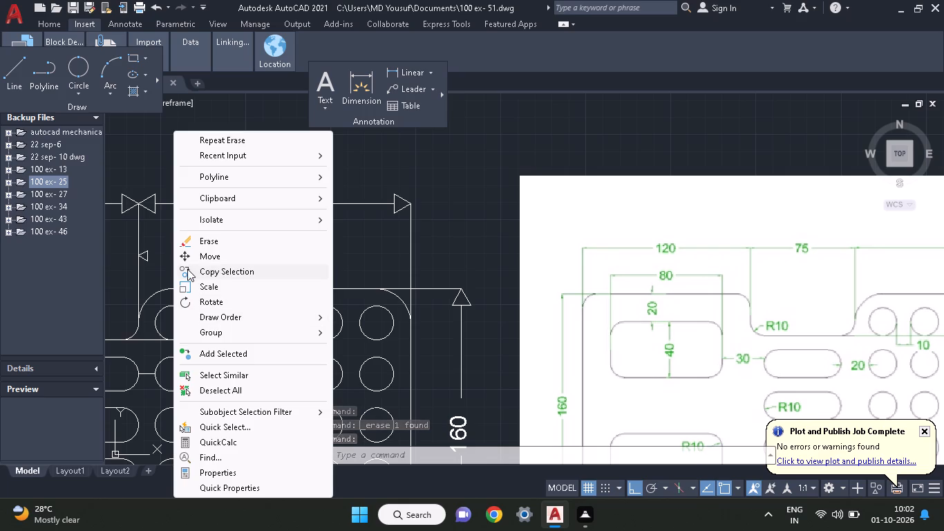
click(187, 269)
click(202, 348)
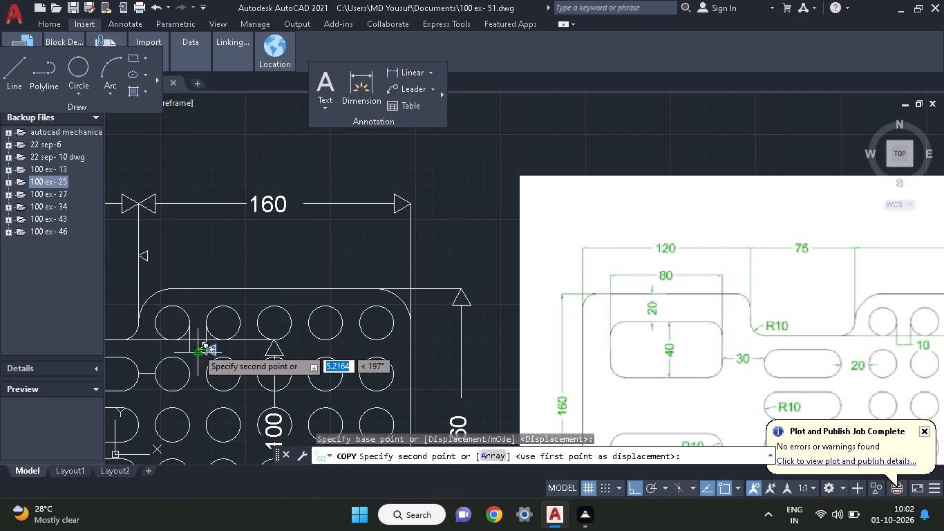
click(191, 349)
right_click(195, 286)
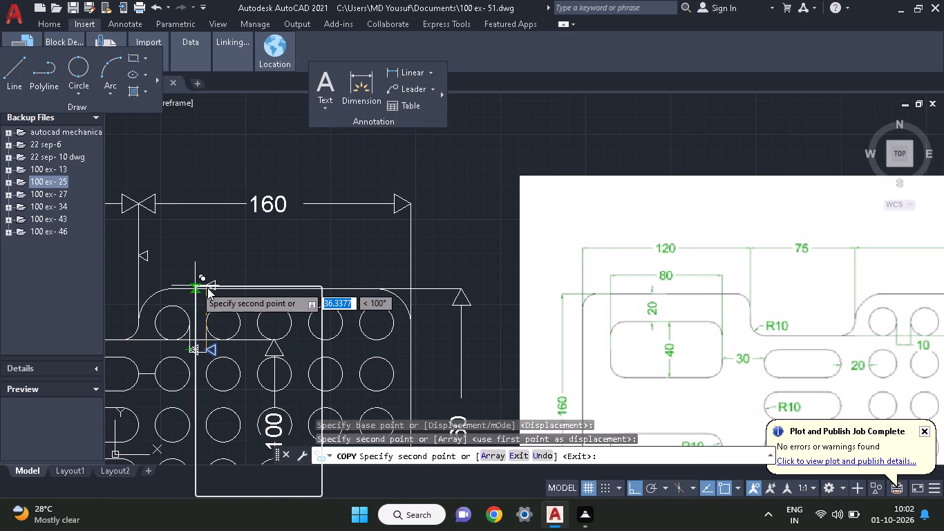
click(211, 297)
Rotate the bracket's left arrowhead half a turn about its tip so that it sits outside the bracket.
click(197, 348)
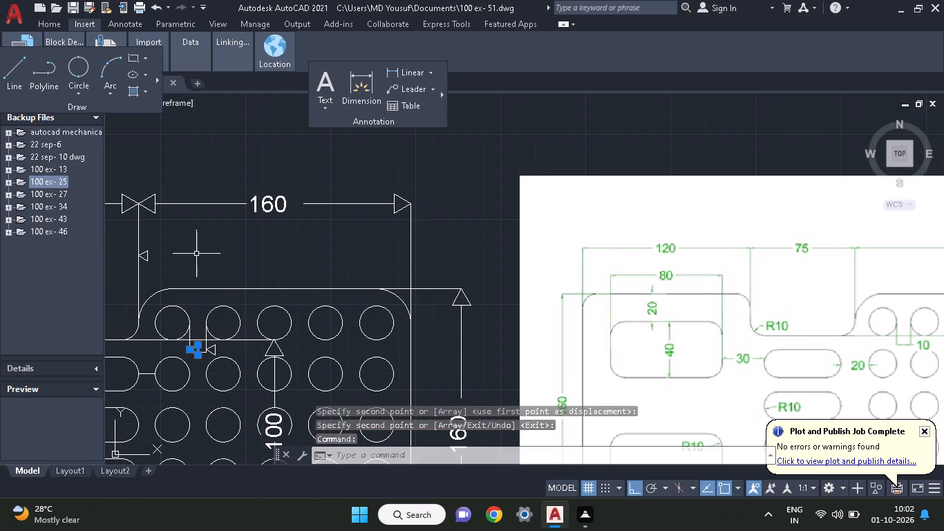
right_click(196, 253)
click(225, 308)
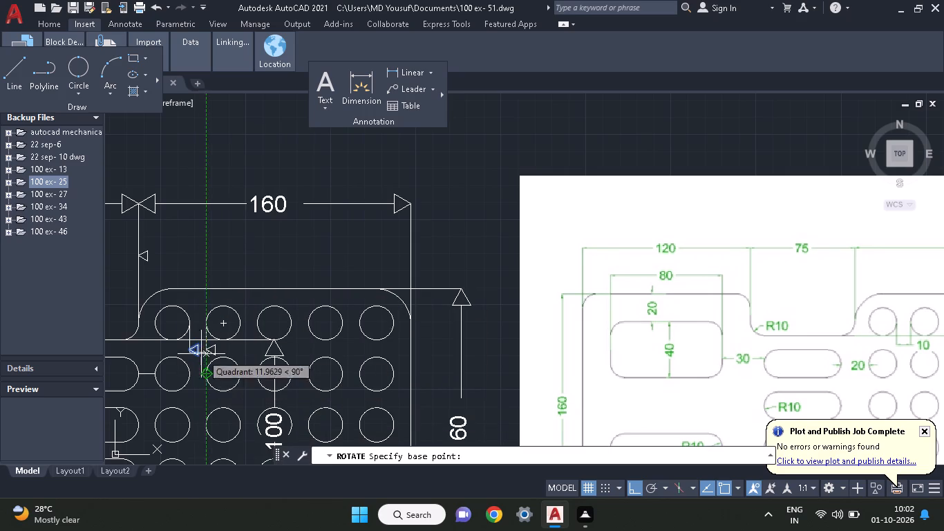
click(185, 350)
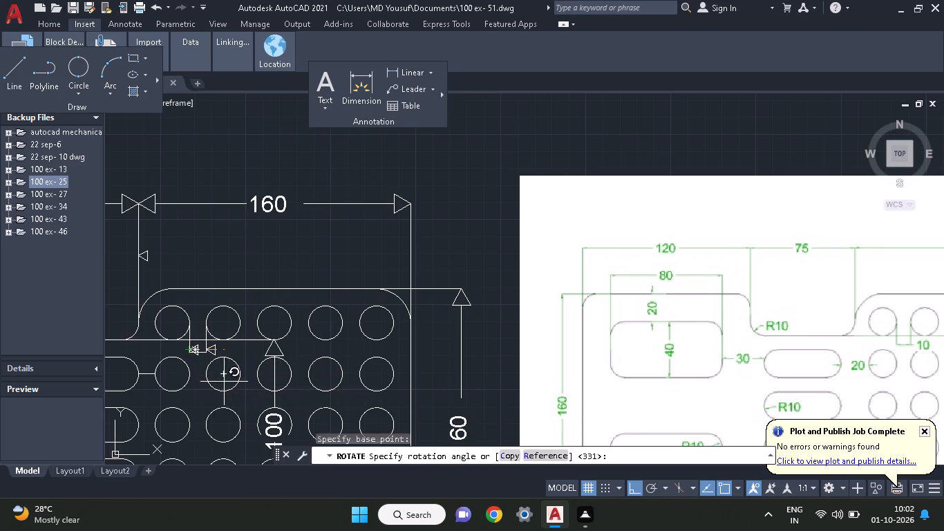
click(117, 337)
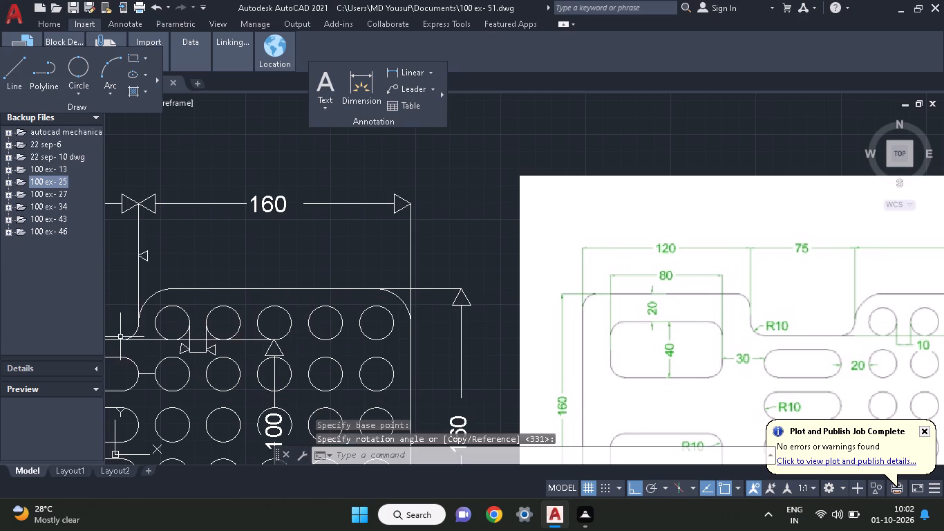
Copy the 75 text in the second slot to the gap between the top slot and circle, and to the bracket above.
middle_drag(323, 363, 419, 238)
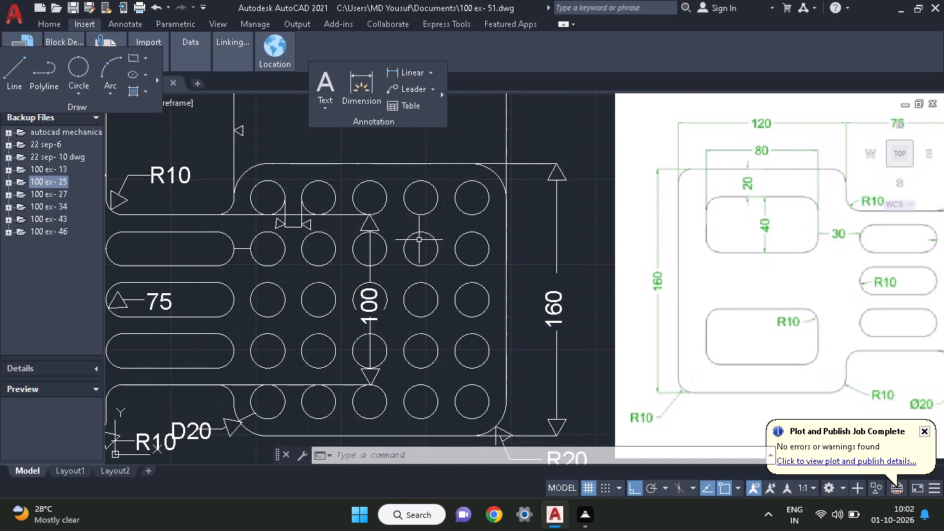
click(164, 298)
right_click(167, 283)
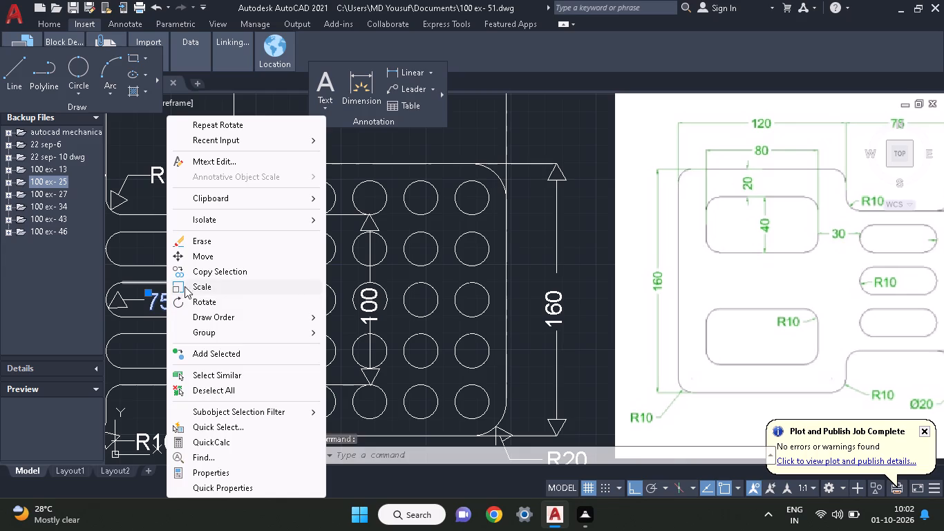
click(183, 274)
click(162, 304)
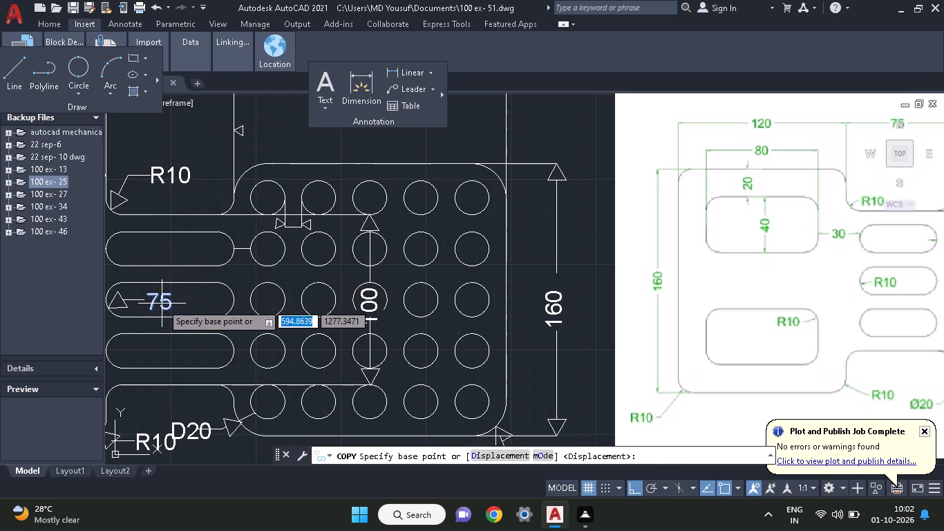
click(243, 246)
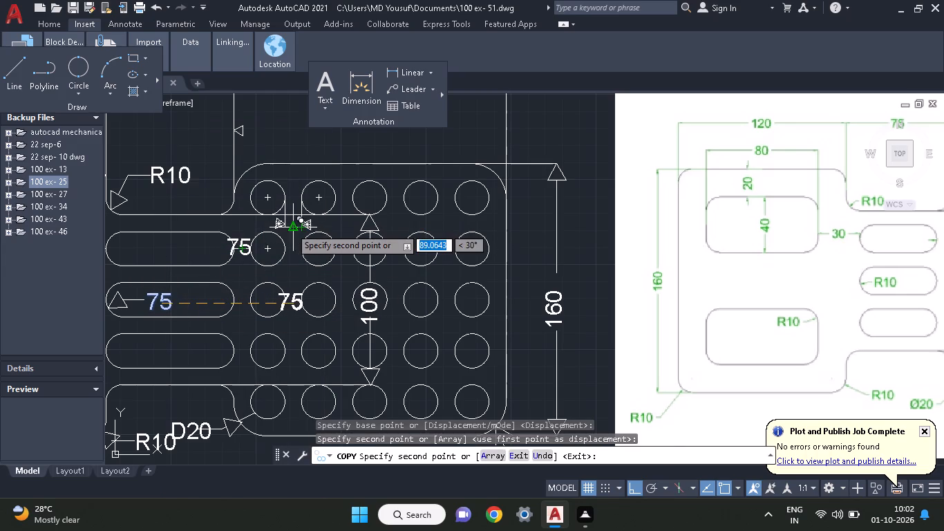
click(290, 227)
key(Escape)
Change the copied text at the bracket between the first two top-row circles to 10.
middle_drag(312, 246, 229, 269)
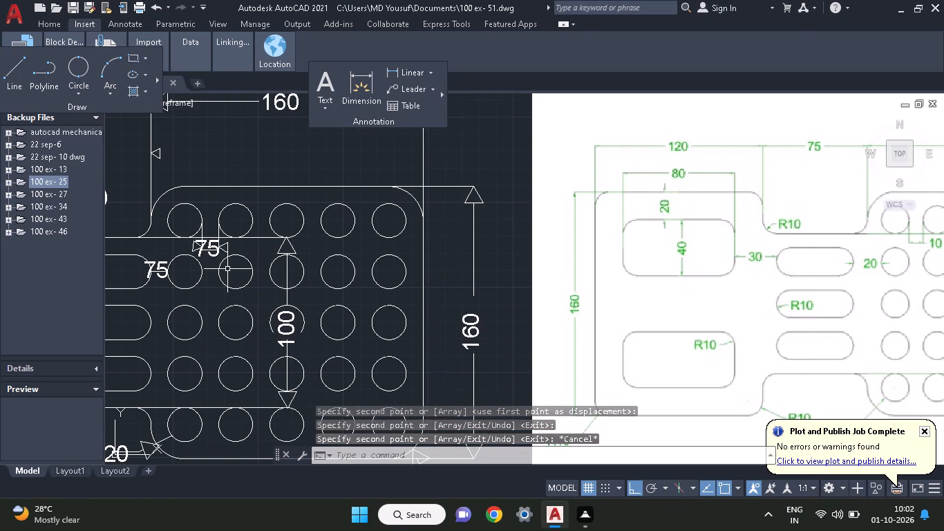
middle_drag(227, 269, 232, 303)
double_click(218, 290)
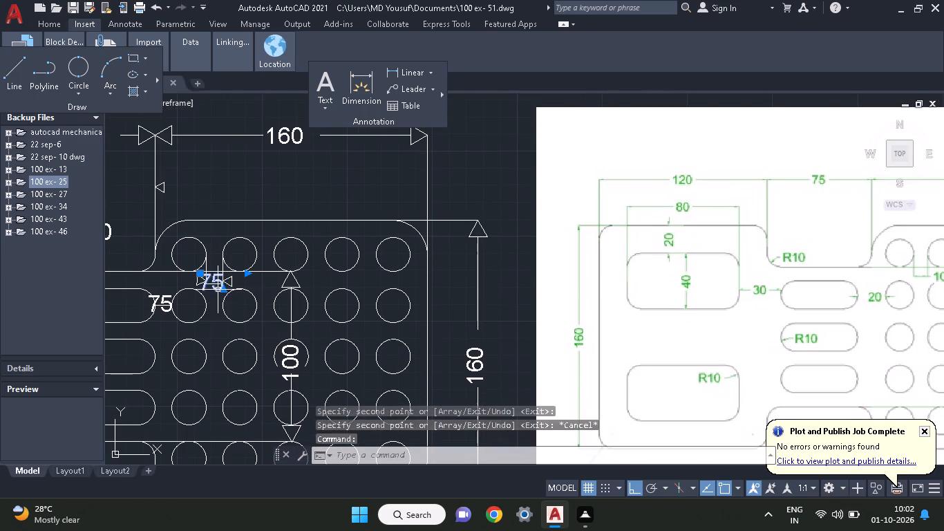
click(236, 285)
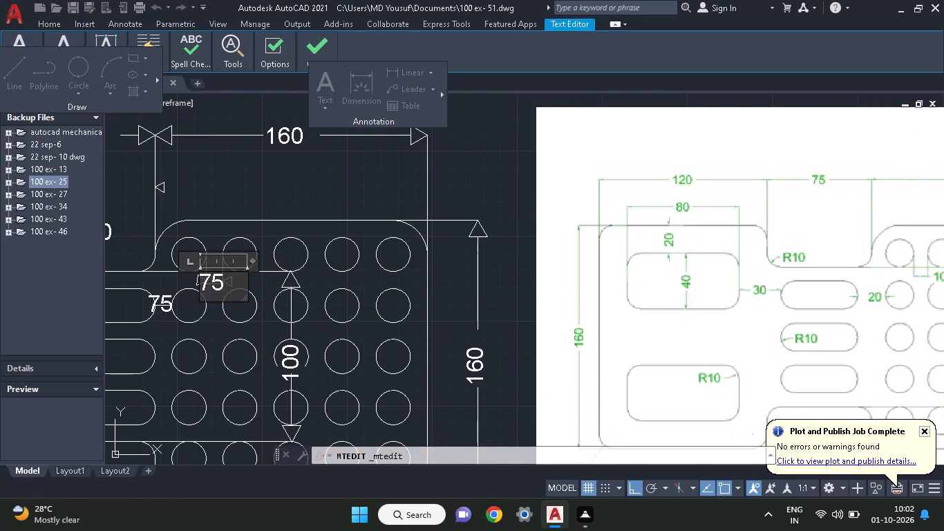
key(BackSpace)
key(BackSpace)
text(10)
click(217, 330)
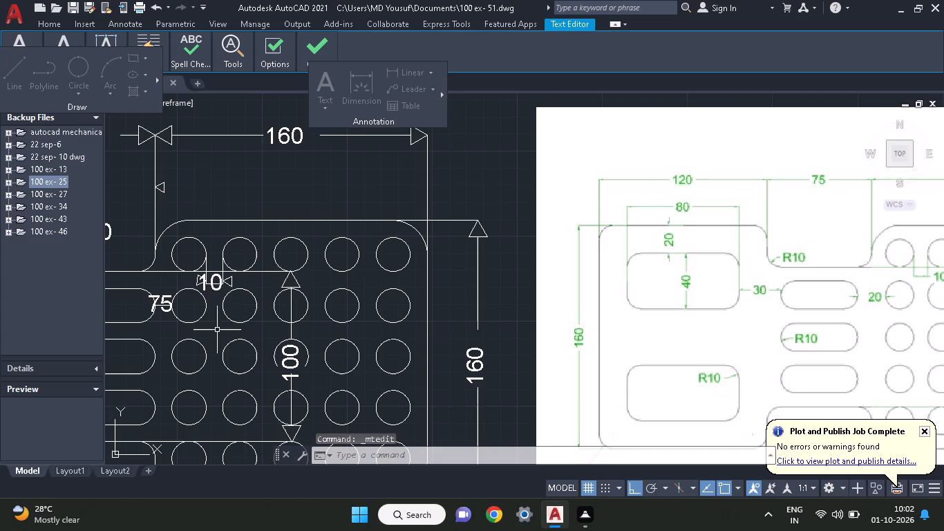
Change the copied text in the gap between the top slot and the second-row circle to 30.
double_click(164, 303)
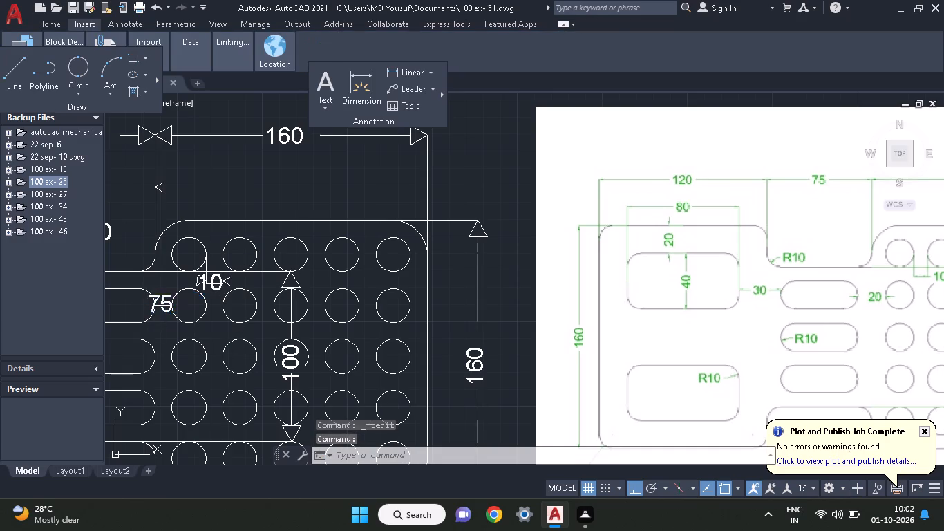
click(169, 303)
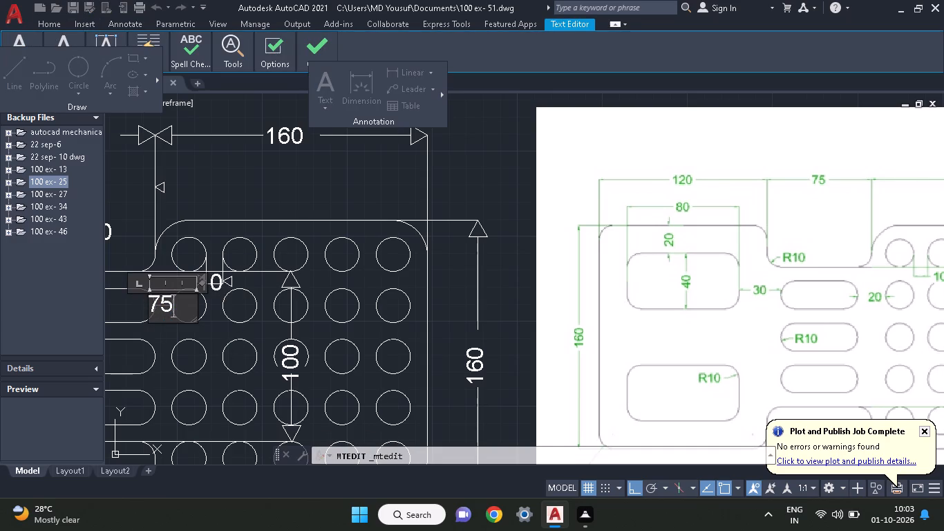
key(BackSpace)
key(BackSpace)
text(30)
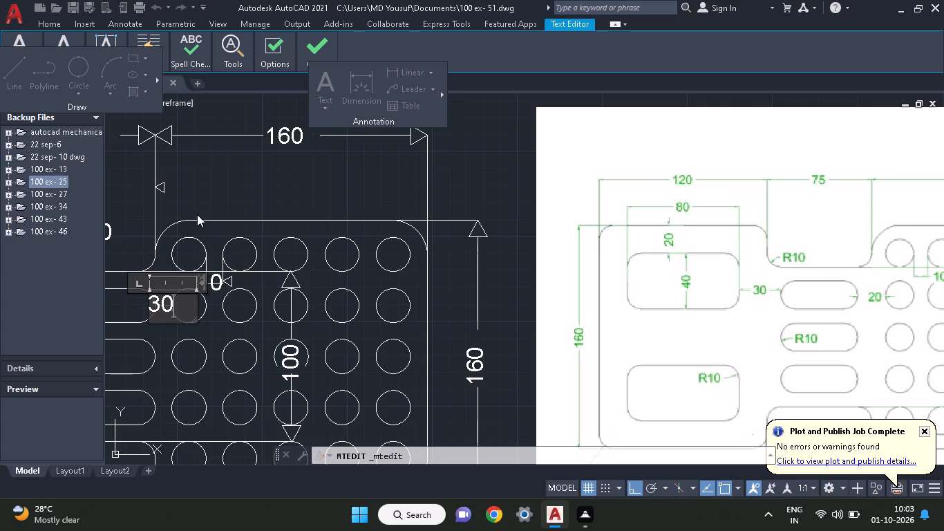
click(200, 209)
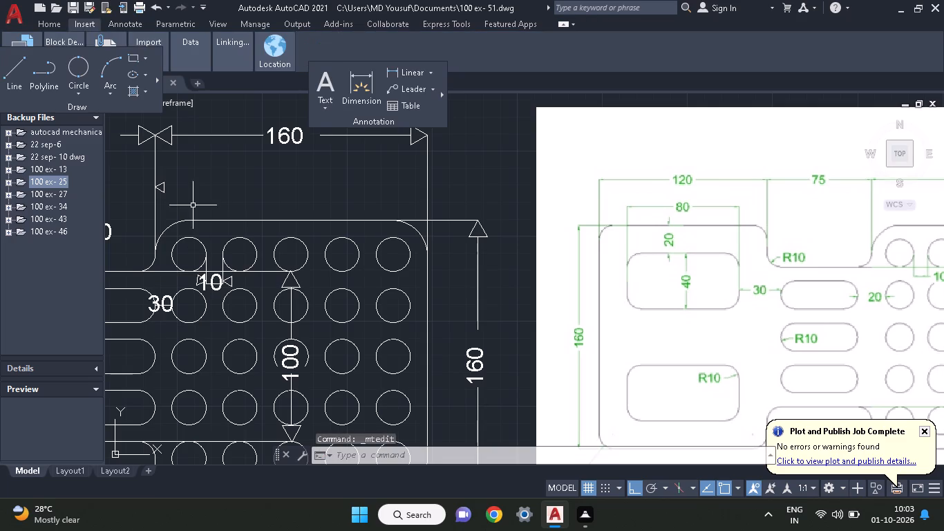
Erase the leftover small arrowhead on the extension line below the top 160 dimension.
click(158, 193)
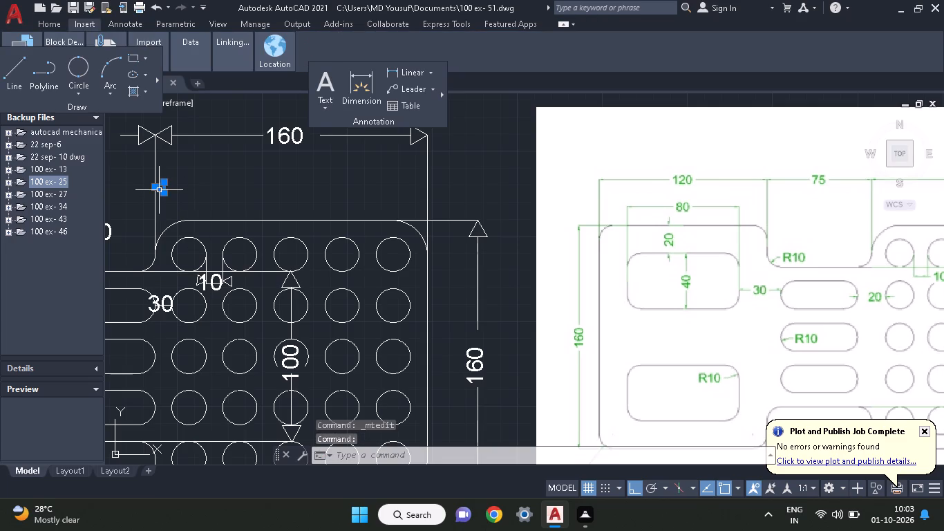
right_click(185, 182)
click(216, 234)
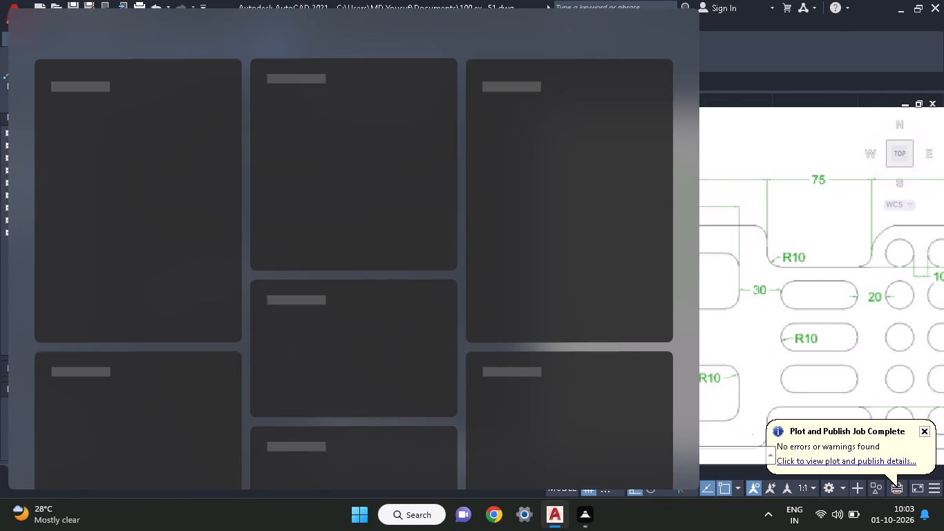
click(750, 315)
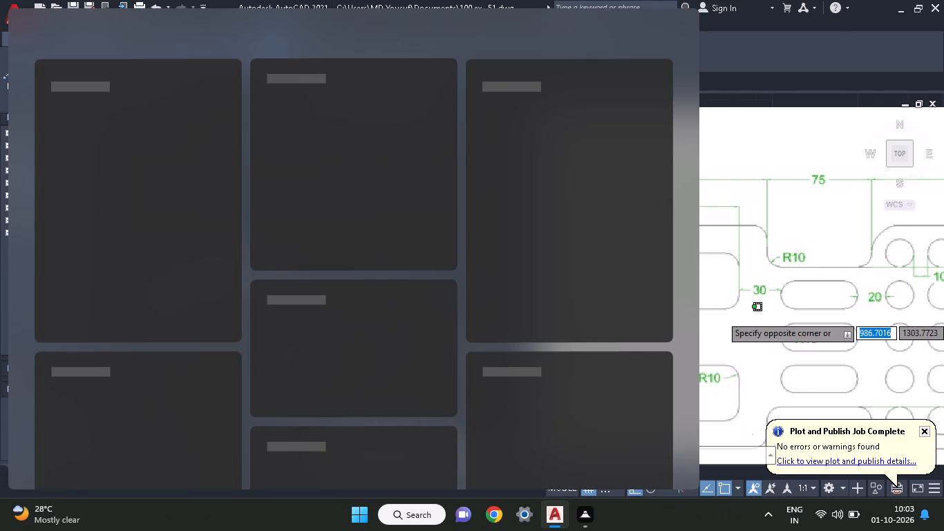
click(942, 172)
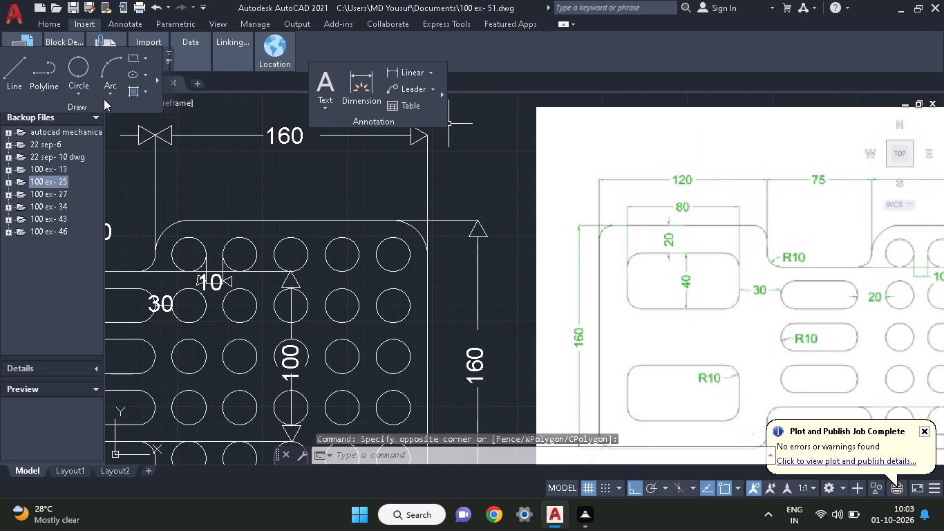
Change the 75 text beside the arrowhead in the second slot to R10.
ctrl+scroll(244, 127, down, 1)
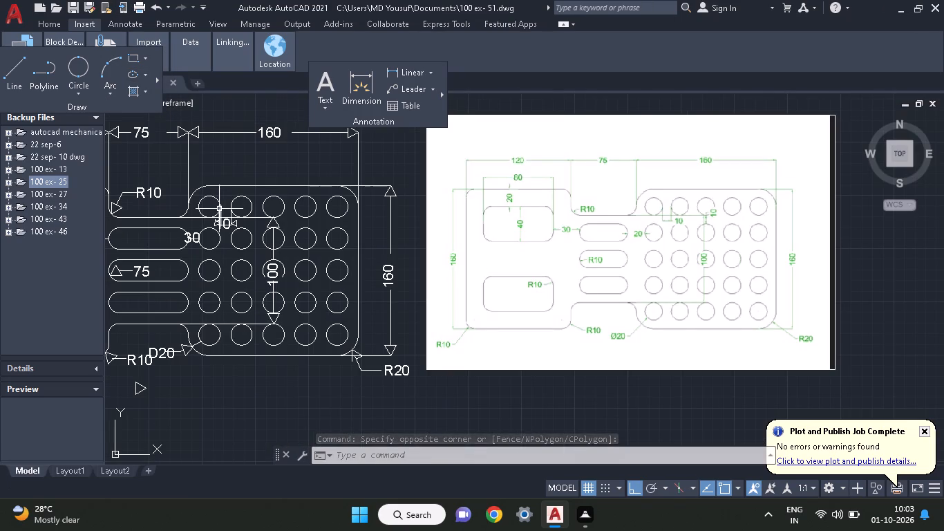
ctrl+scroll(149, 273, up, 1)
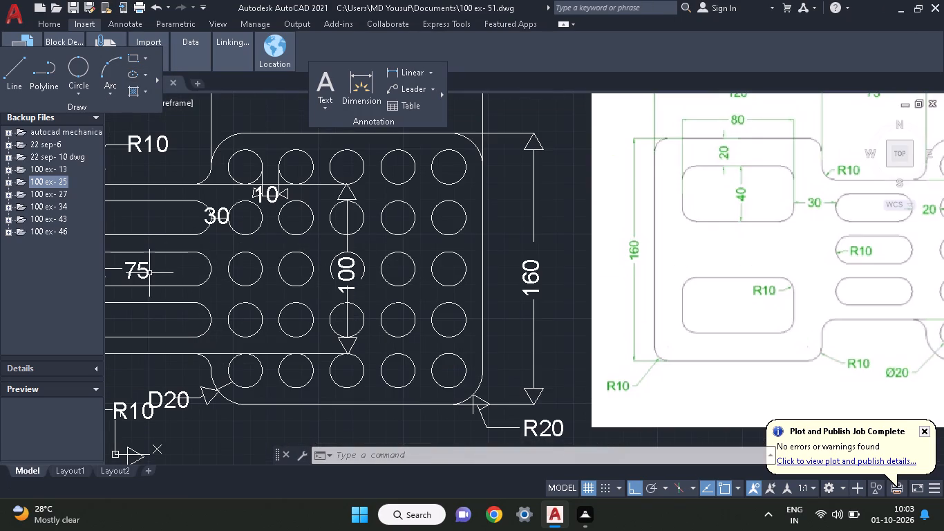
ctrl+scroll(149, 273, down, 1)
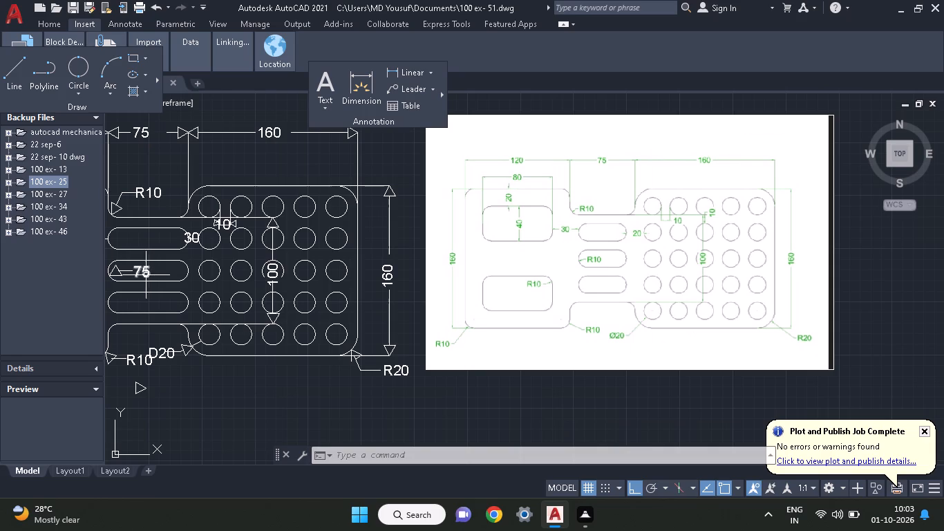
double_click(144, 275)
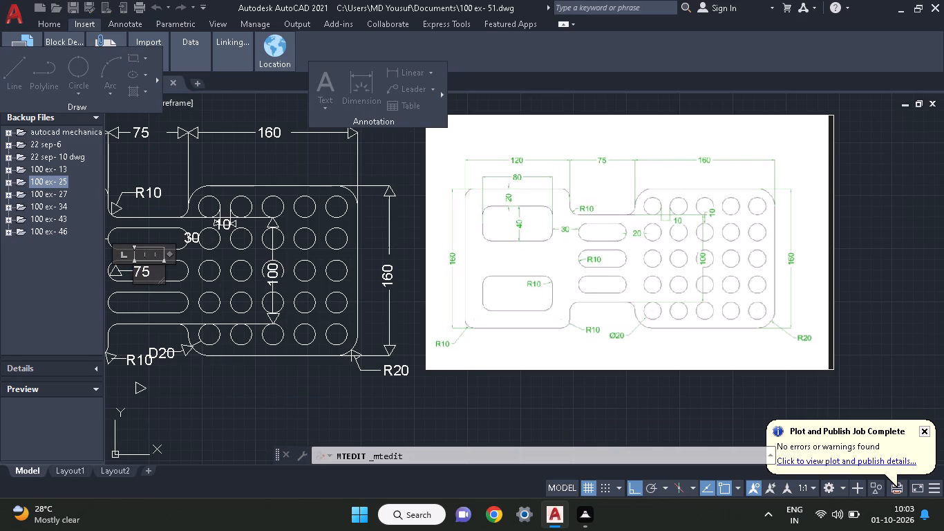
key(Right)
key(BackSpace)
key(BackSpace)
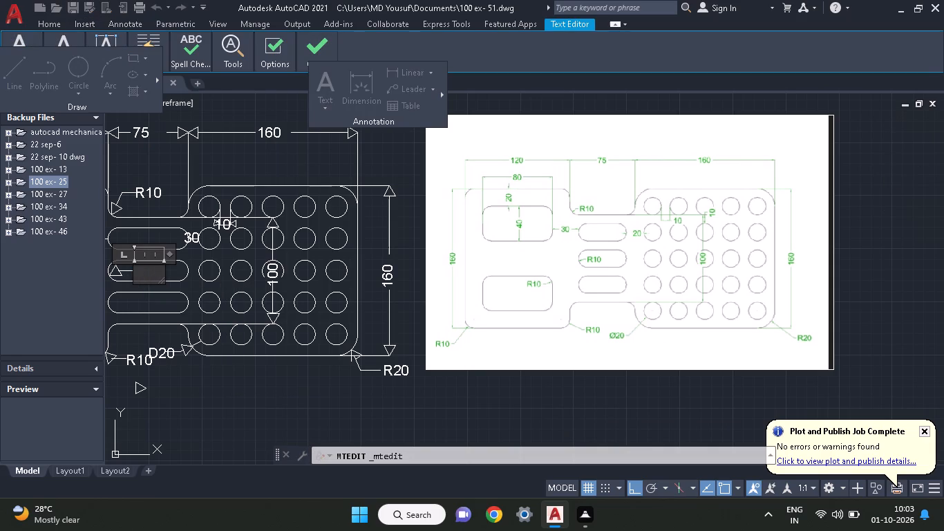
key(1)
key(0)
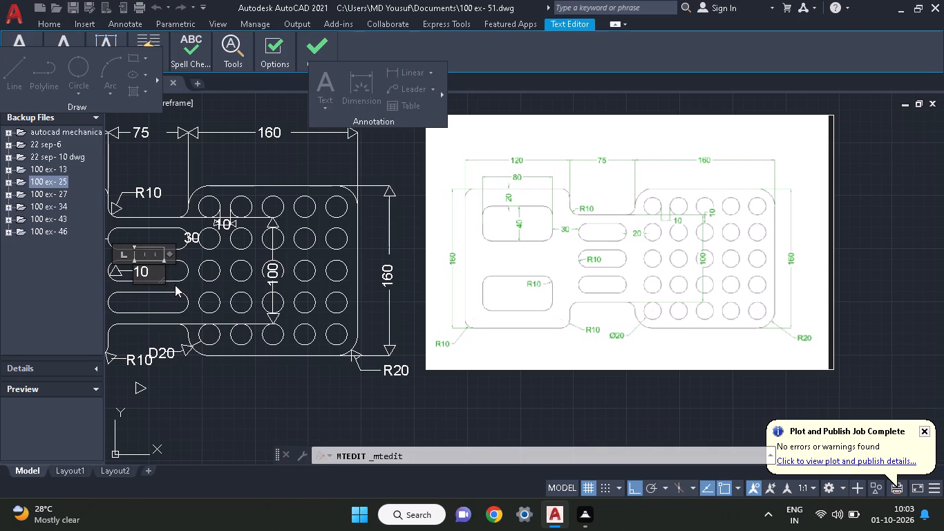
click(165, 295)
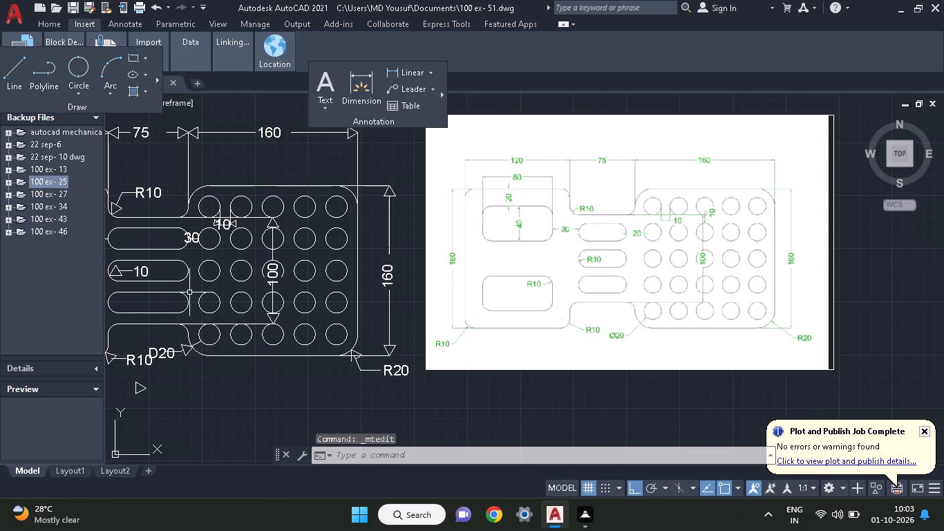
double_click(138, 277)
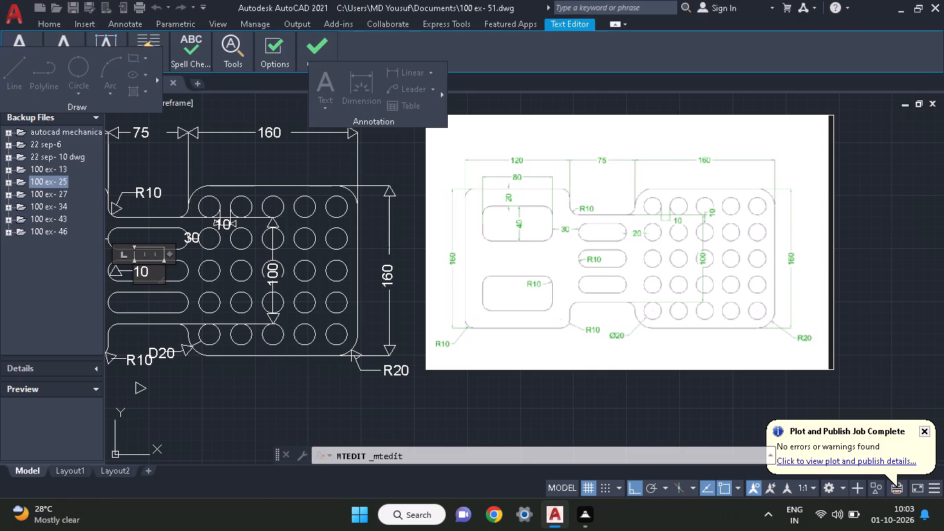
key(Left)
key(r)
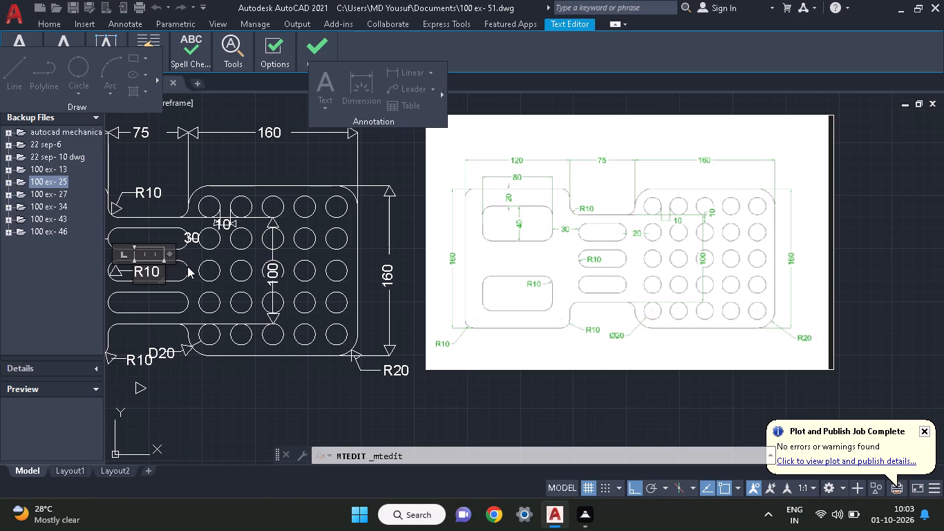
click(190, 283)
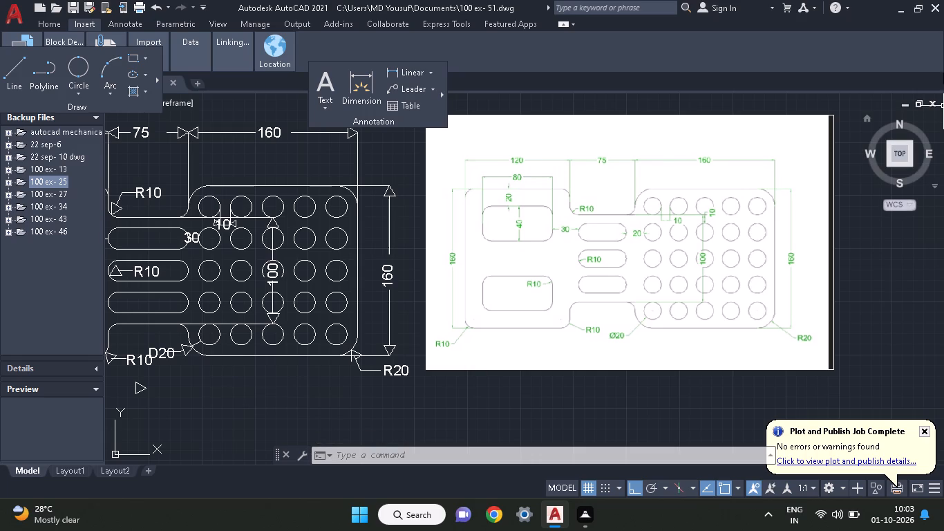
Erase the reference image of the dimensioned plate beside the drawing.
middle_drag(200, 418, 357, 456)
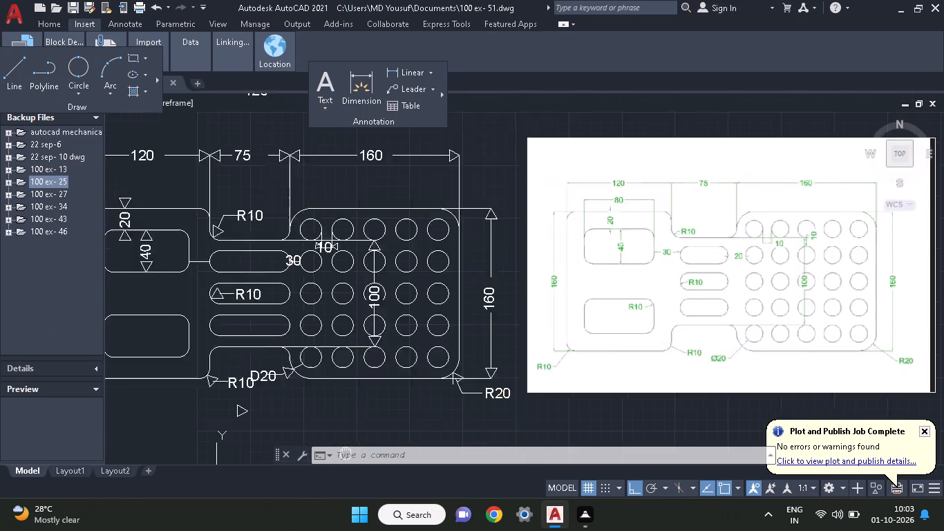
middle_drag(357, 456, 328, 393)
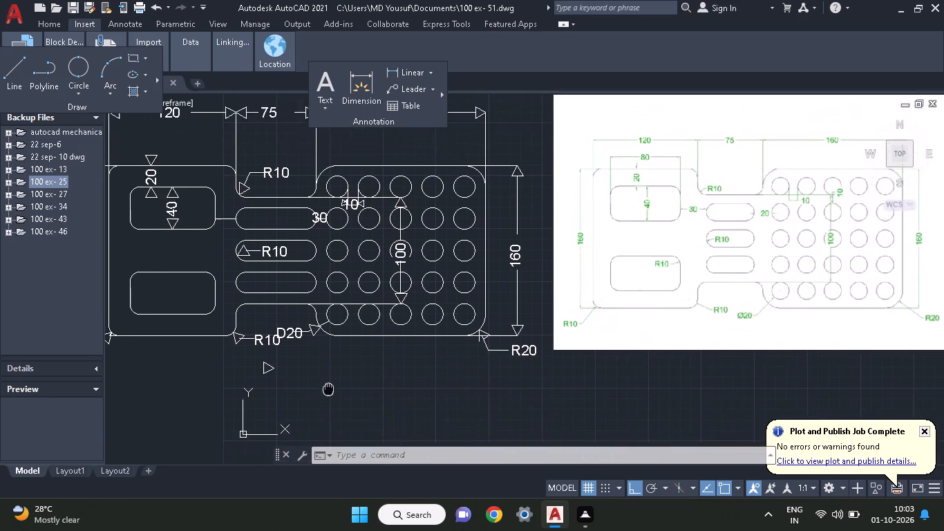
middle_drag(328, 393, 384, 456)
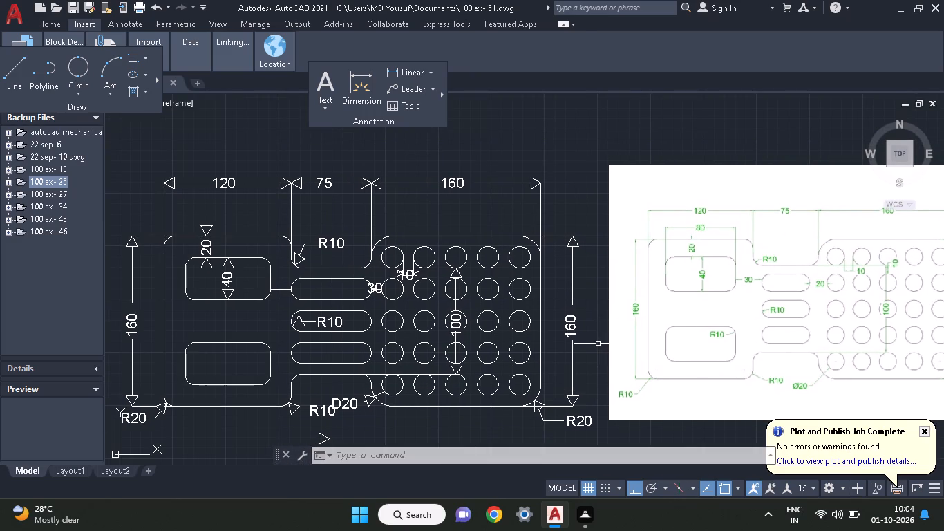
click(607, 326)
click(608, 321)
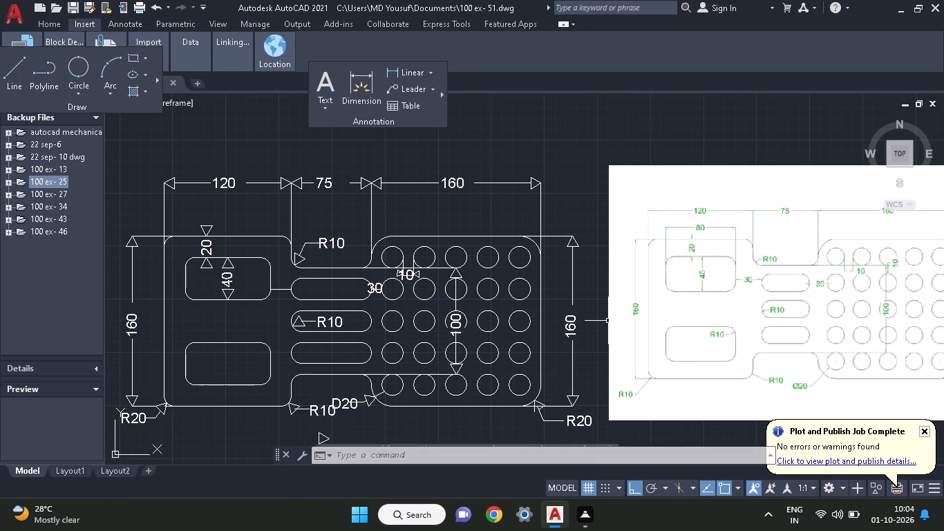
click(610, 319)
right_click(610, 310)
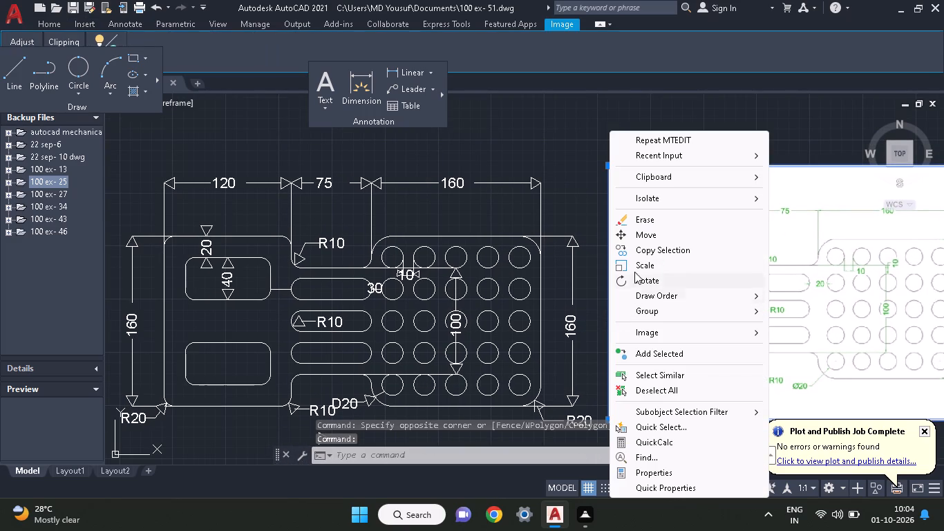
click(645, 225)
middle_drag(587, 299, 712, 300)
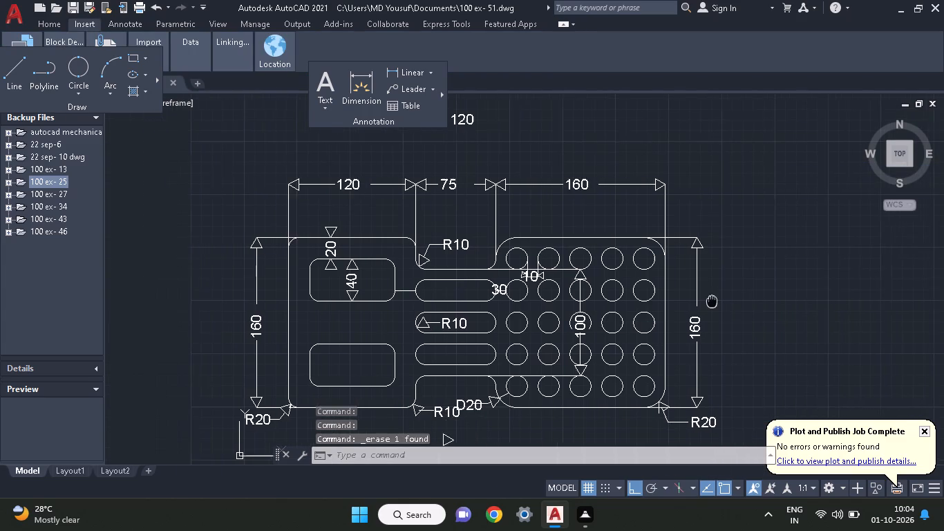
middle_drag(712, 300, 720, 286)
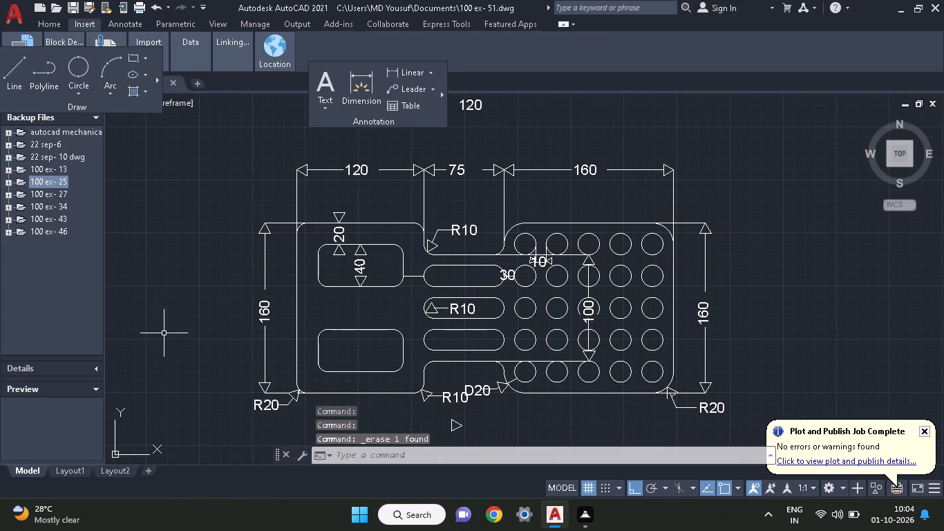
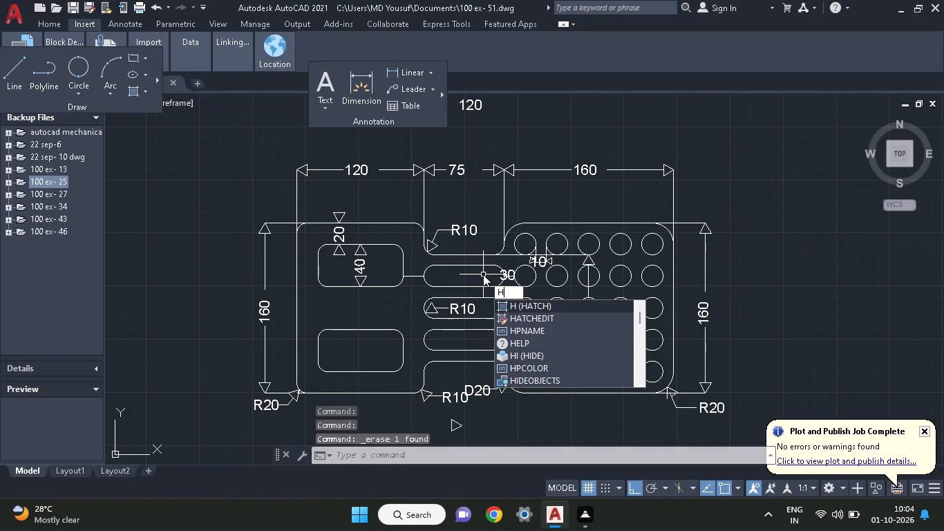
Use Hatch to fill solid both arrowheads of the 160 dimension at the plate's left side and the lower-left R20 leader arrowhead.
click(516, 310)
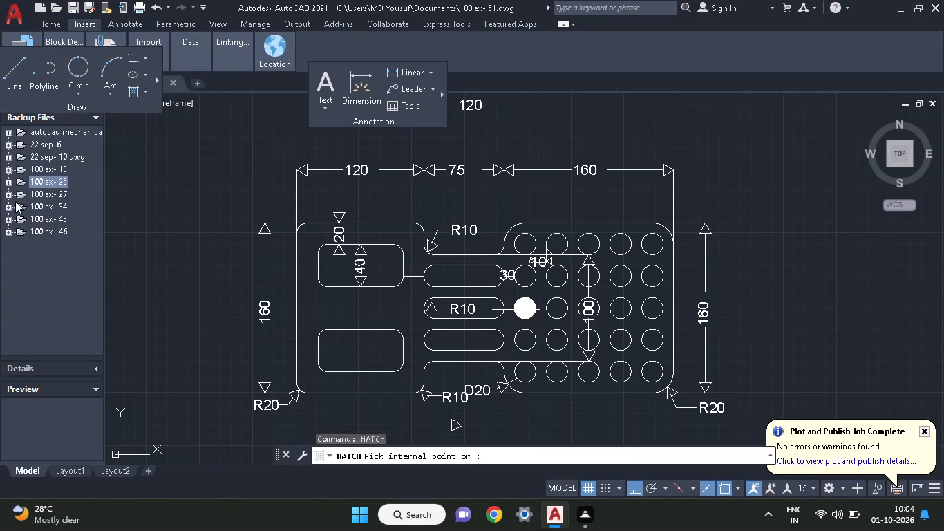
click(73, 36)
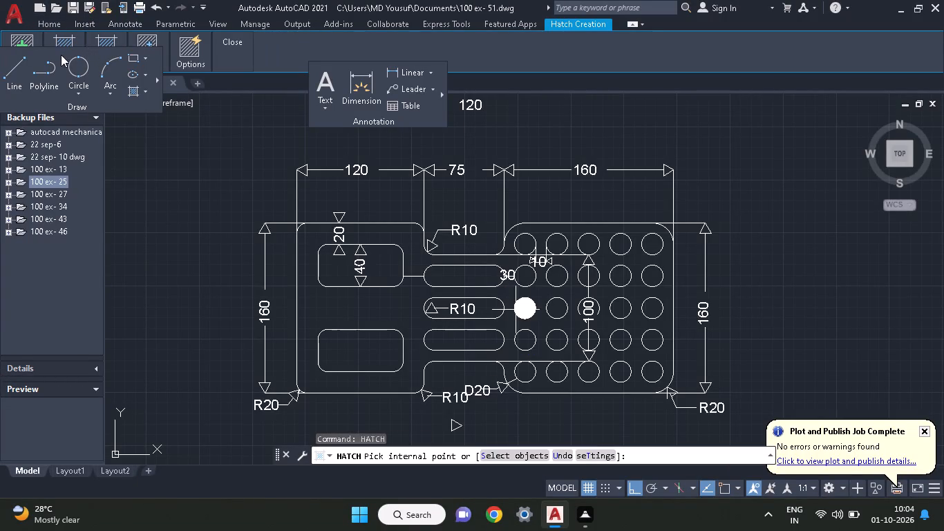
click(62, 91)
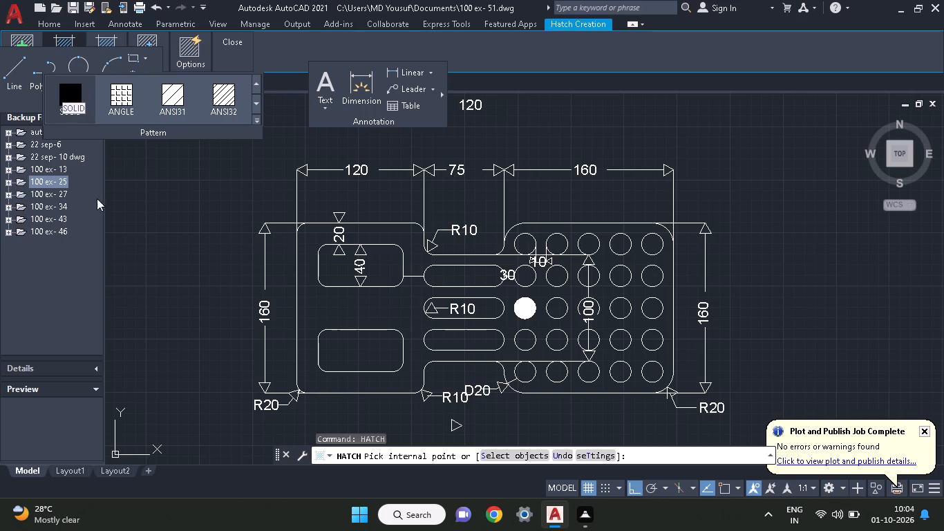
click(263, 229)
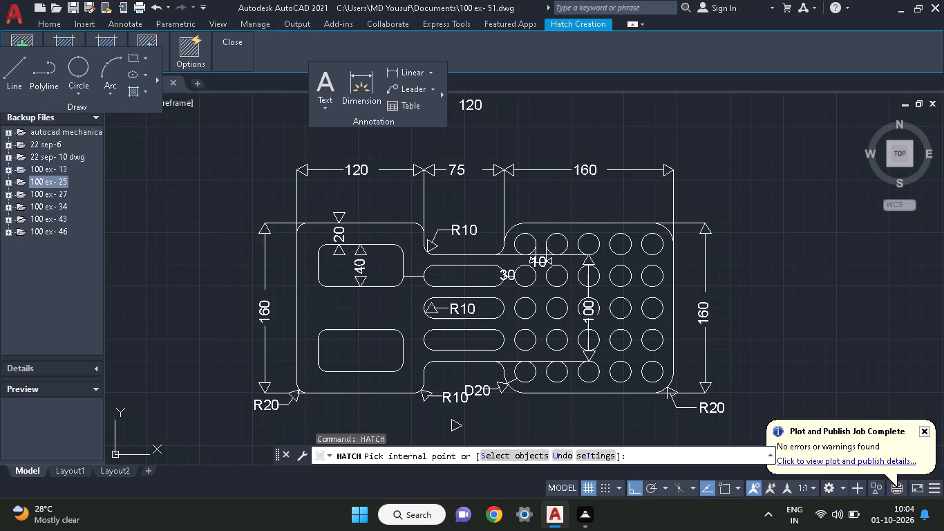
click(263, 386)
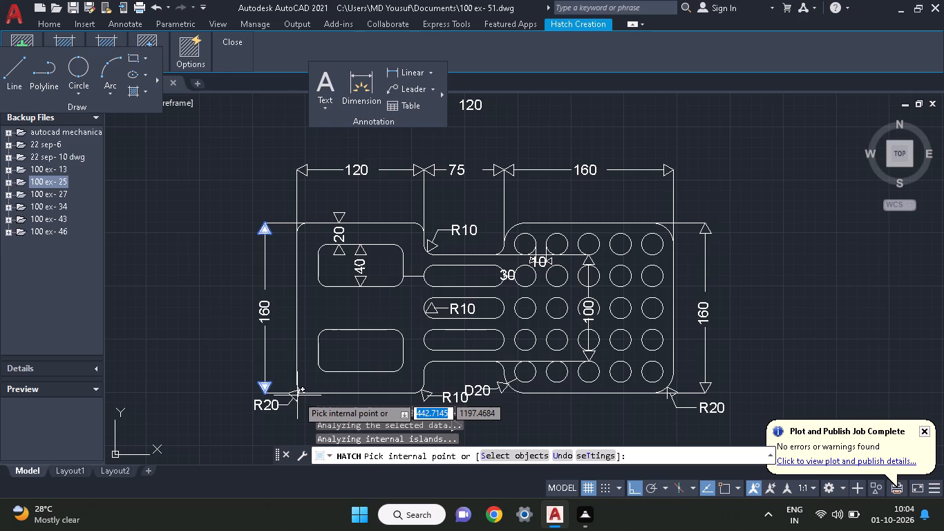
click(296, 395)
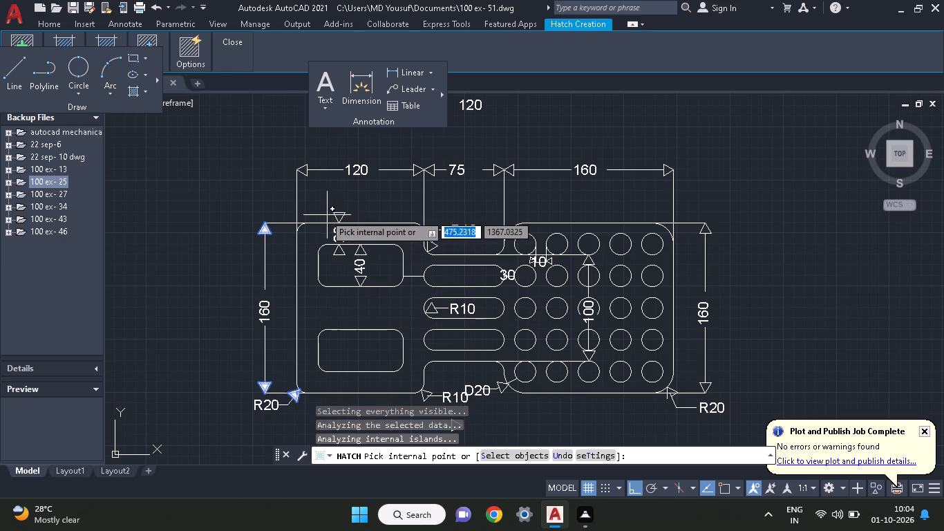
Fill the arrowheads of the 20 and 40 dimensions at the upper rectangular cutout with the solid hatch.
click(338, 218)
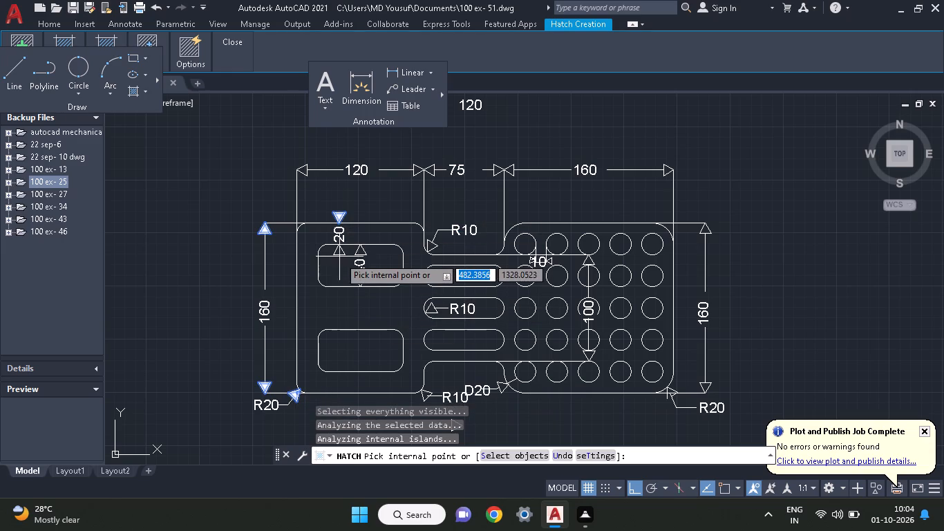
click(338, 252)
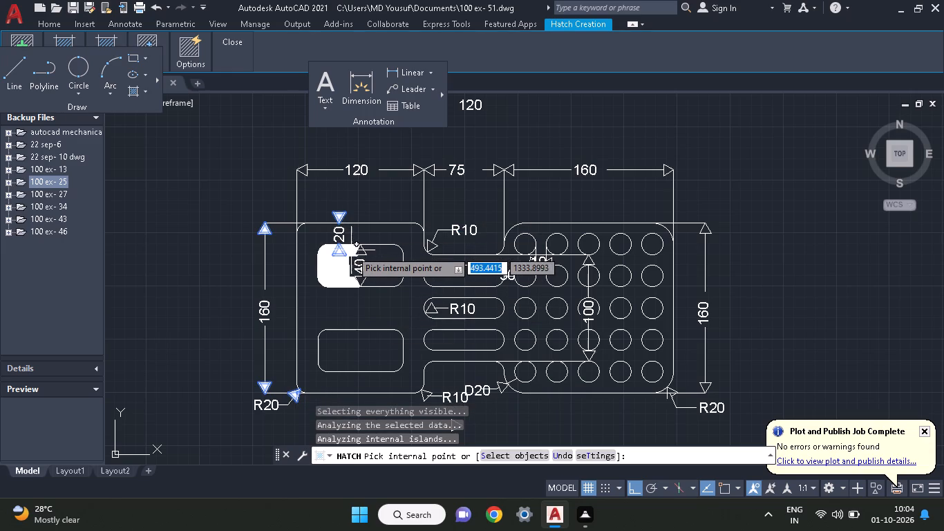
click(363, 252)
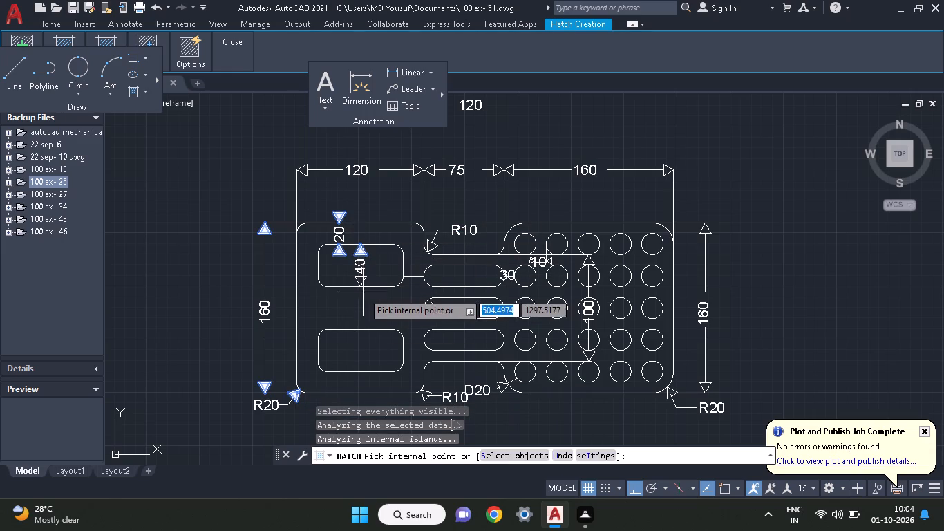
click(363, 279)
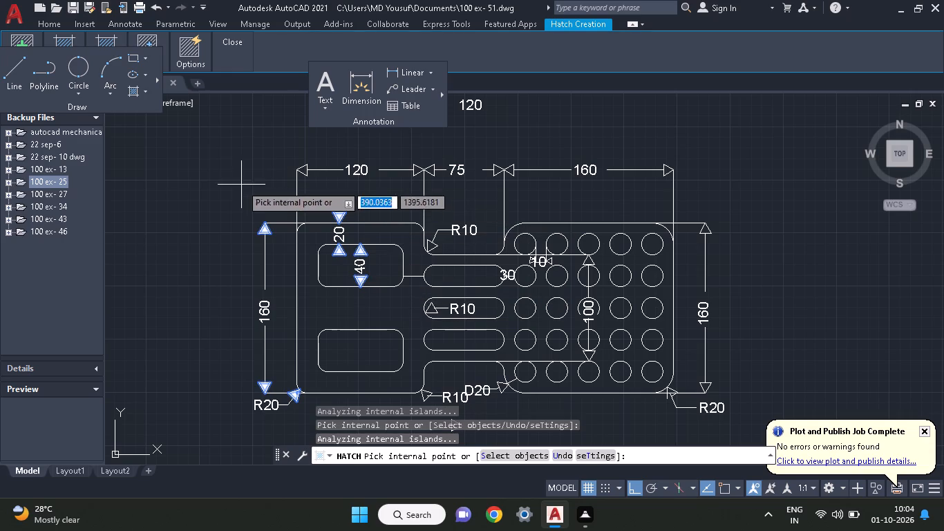
Hatch both arrowheads of the top 120 and 160 dimensions, the upper R10 leader's arrowhead and the 75 dimension's right arrowhead.
click(303, 169)
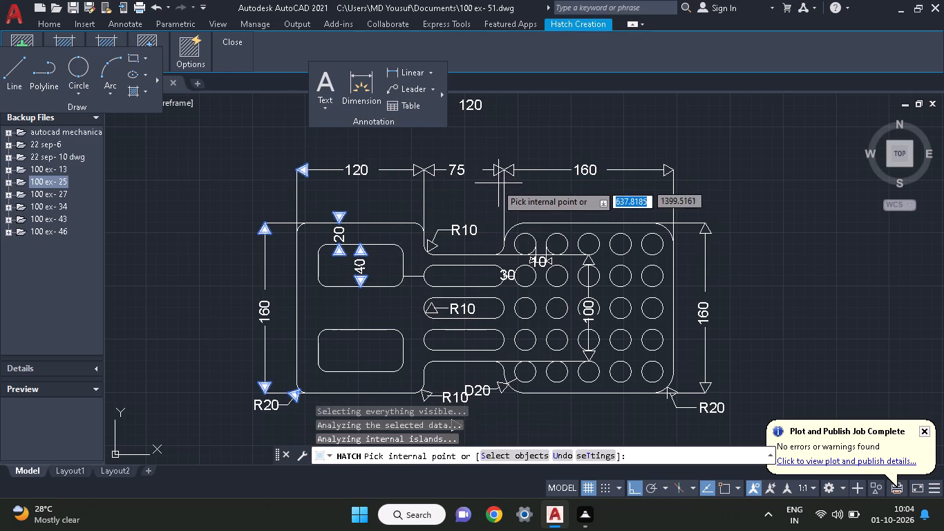
click(416, 168)
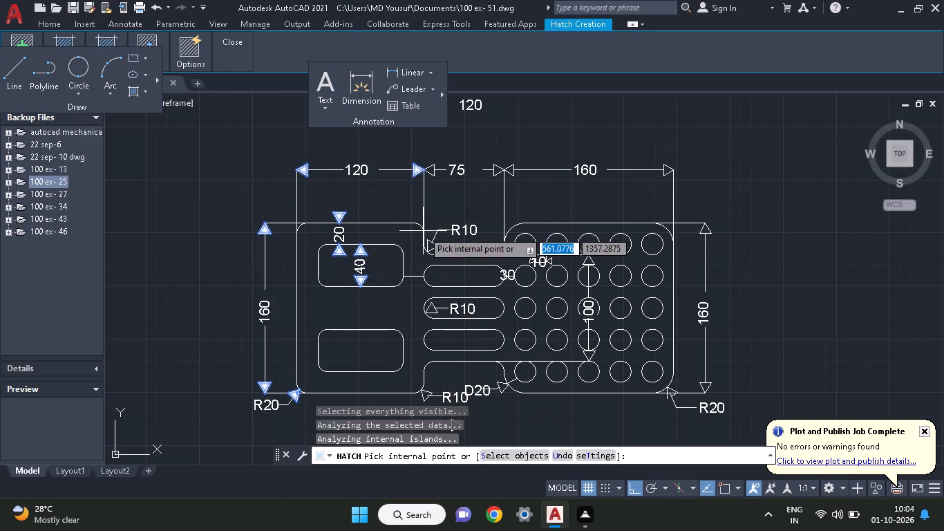
click(431, 249)
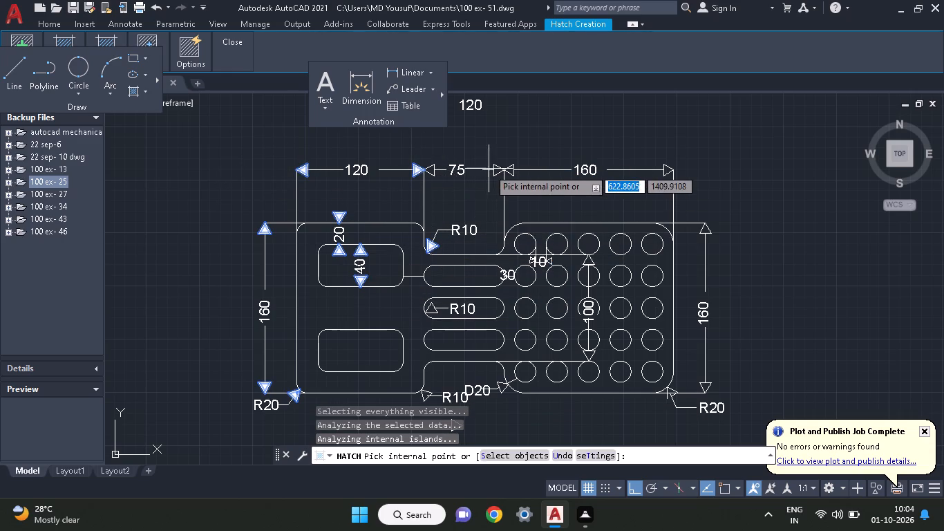
click(494, 170)
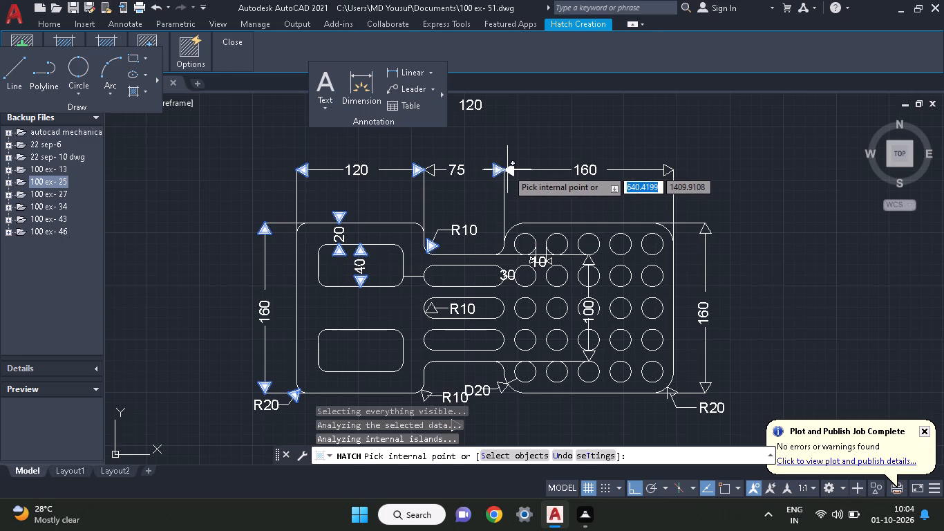
click(507, 169)
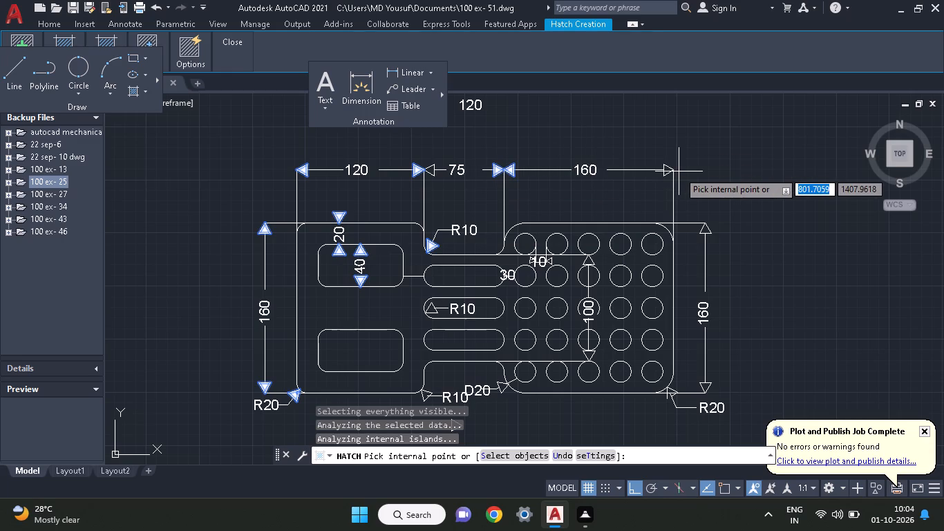
click(663, 171)
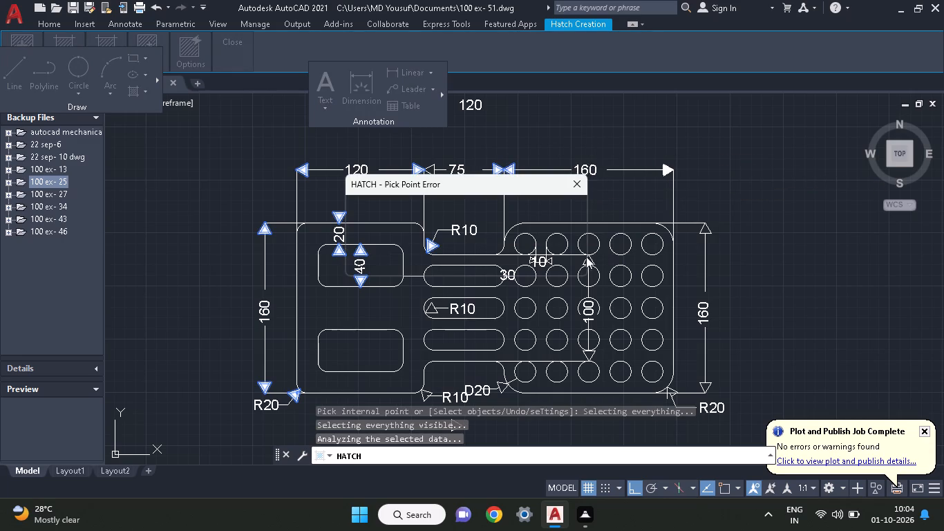
click(549, 263)
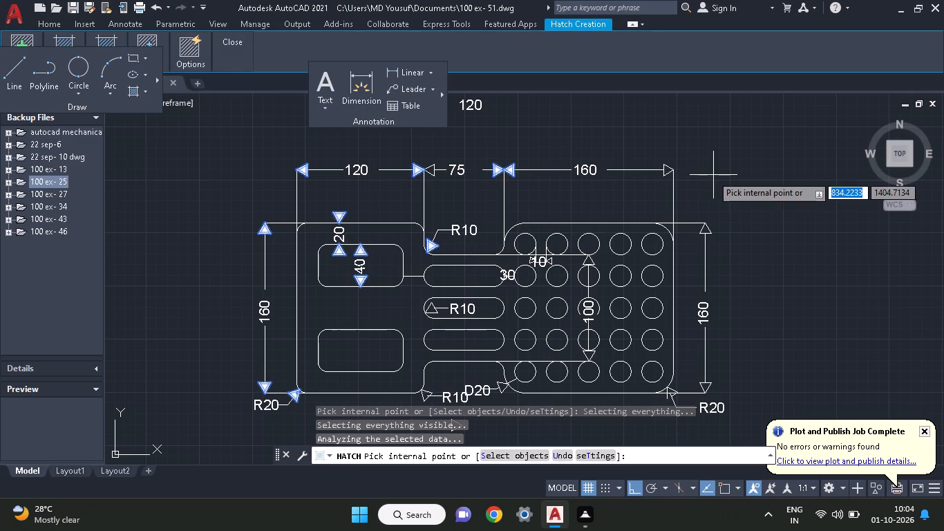
click(665, 169)
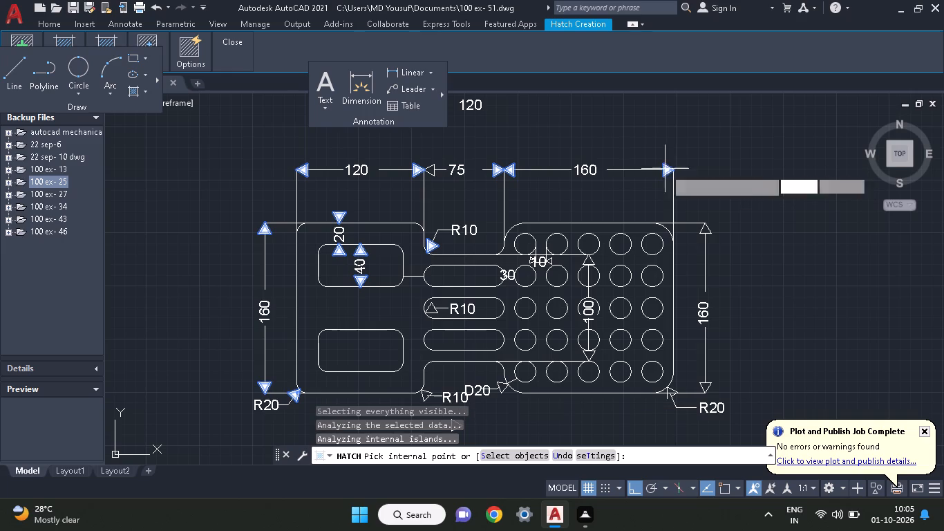
Hatch the arrowheads of the right-side 160 dimension and of the lower-right R20, D20, lower R10 and slot R10 leaders.
click(708, 231)
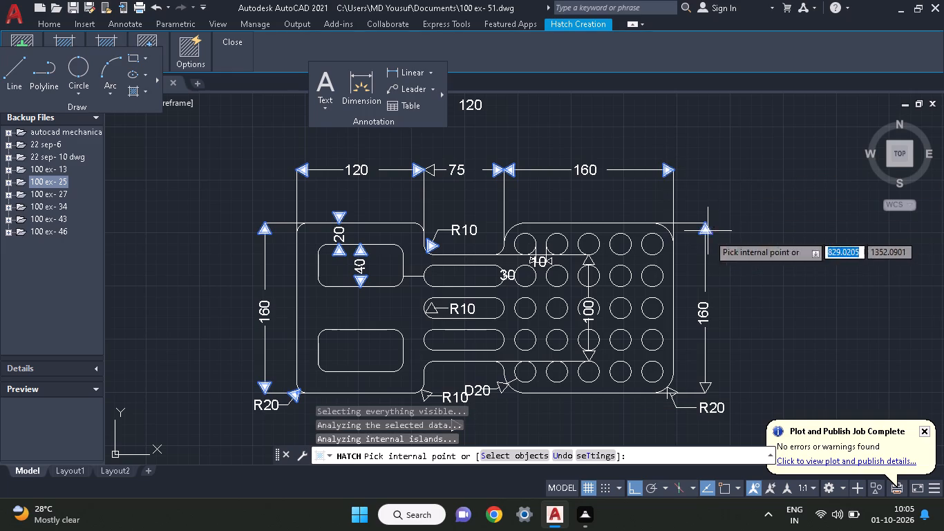
click(707, 385)
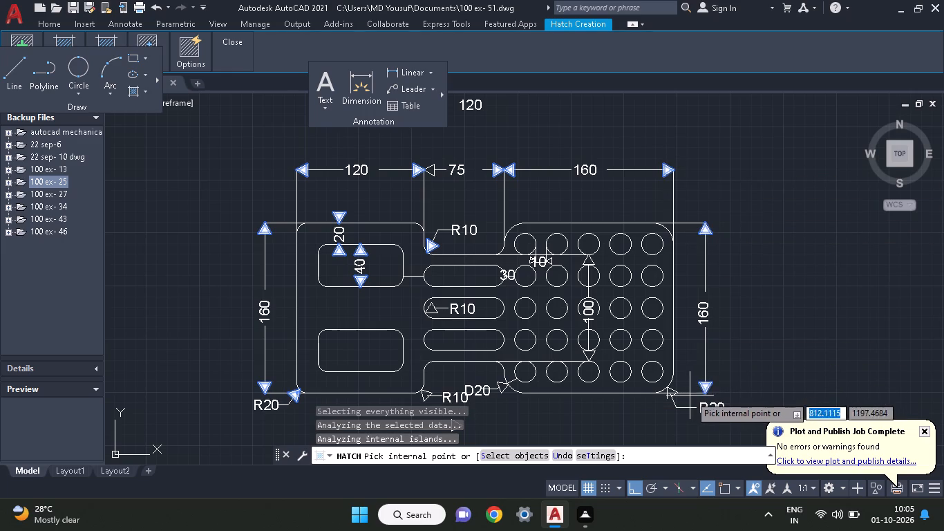
click(669, 391)
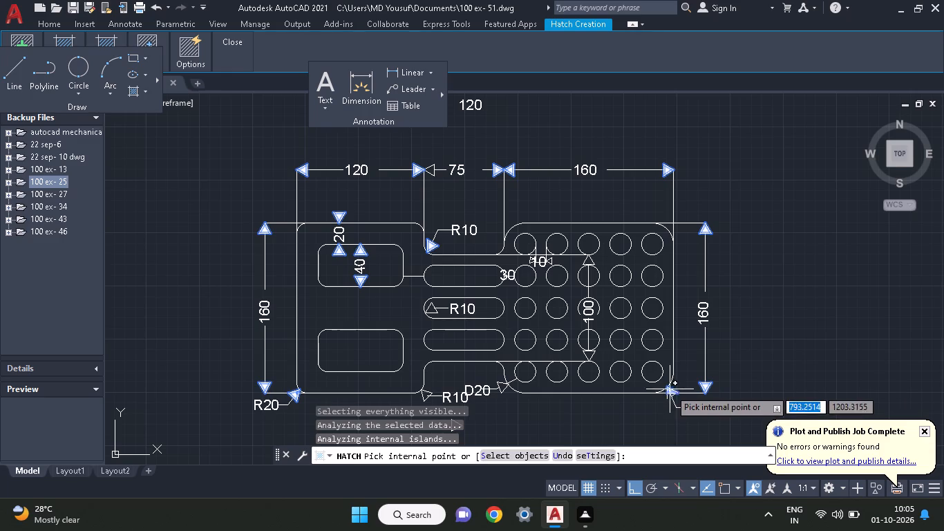
click(500, 389)
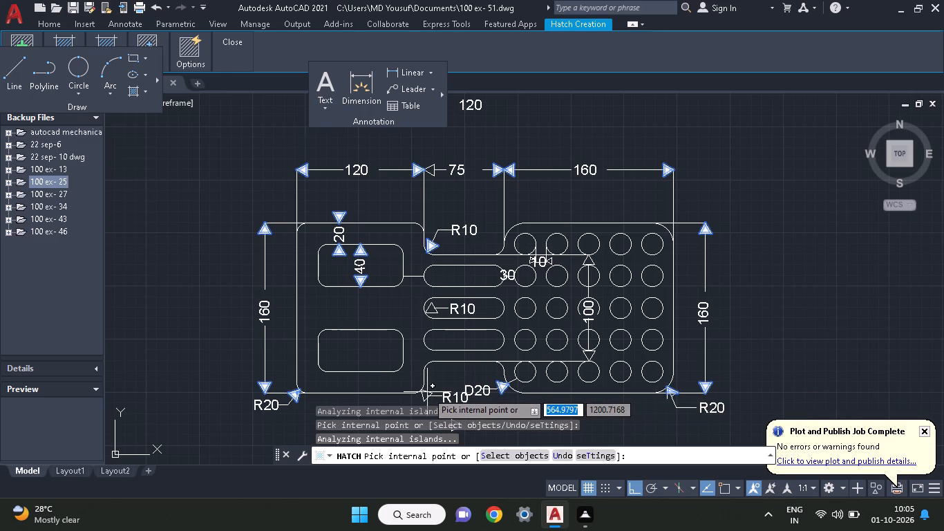
click(425, 393)
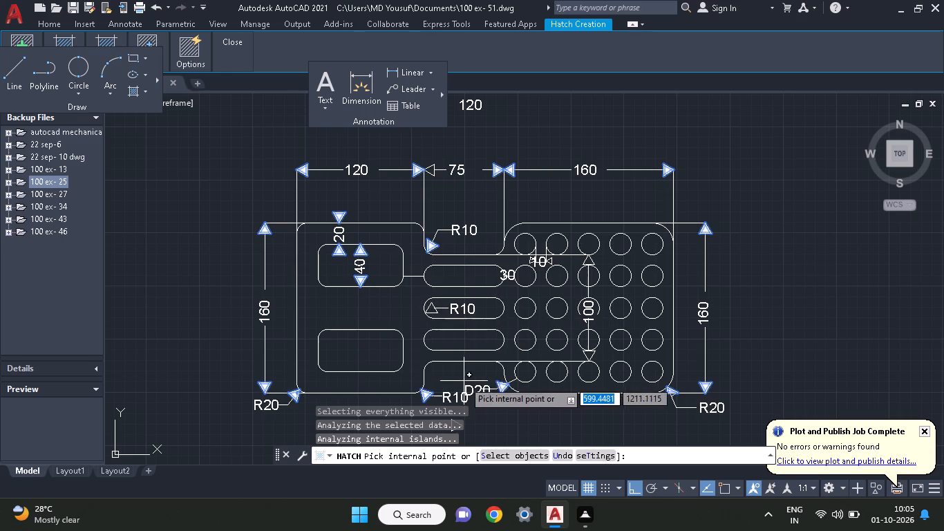
click(433, 310)
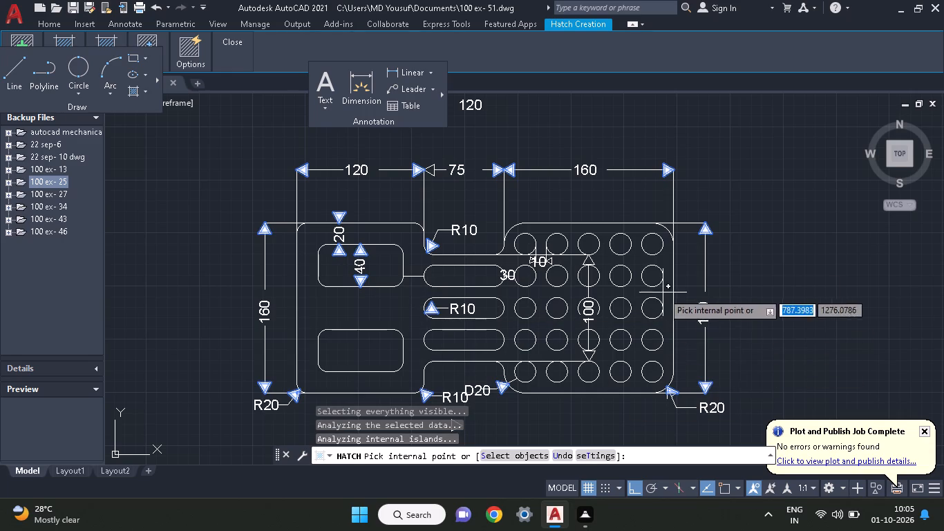
Hatch both arrowheads of the vertical 100 dimension, keep the circles at its lower end unfilled, and finish the hatch.
click(586, 261)
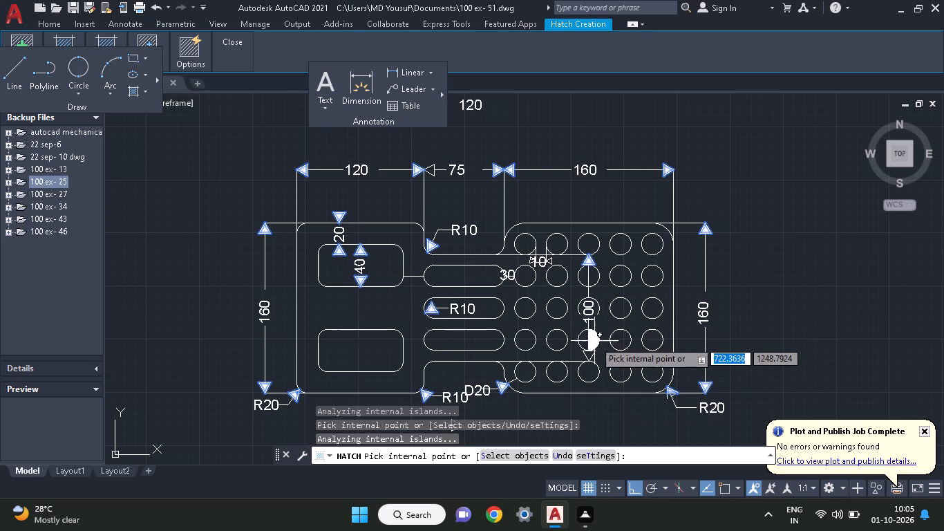
click(592, 355)
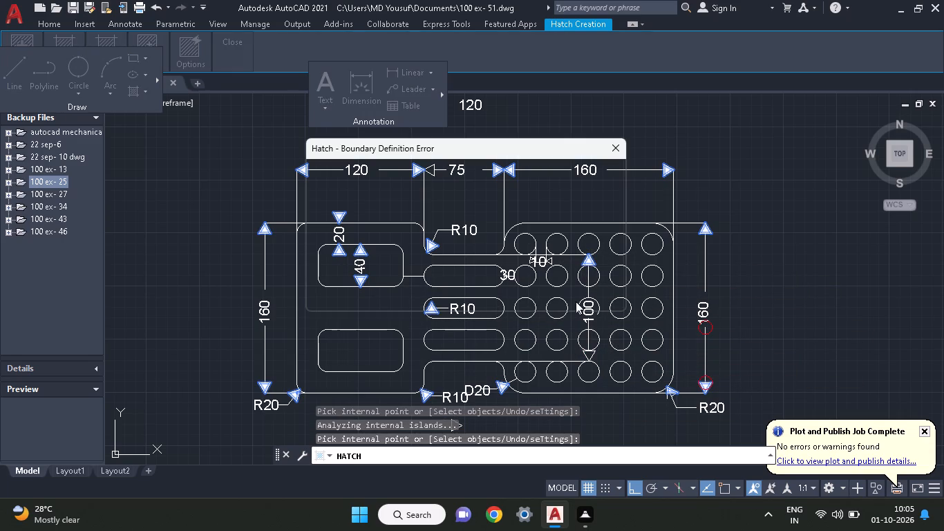
click(592, 286)
click(589, 359)
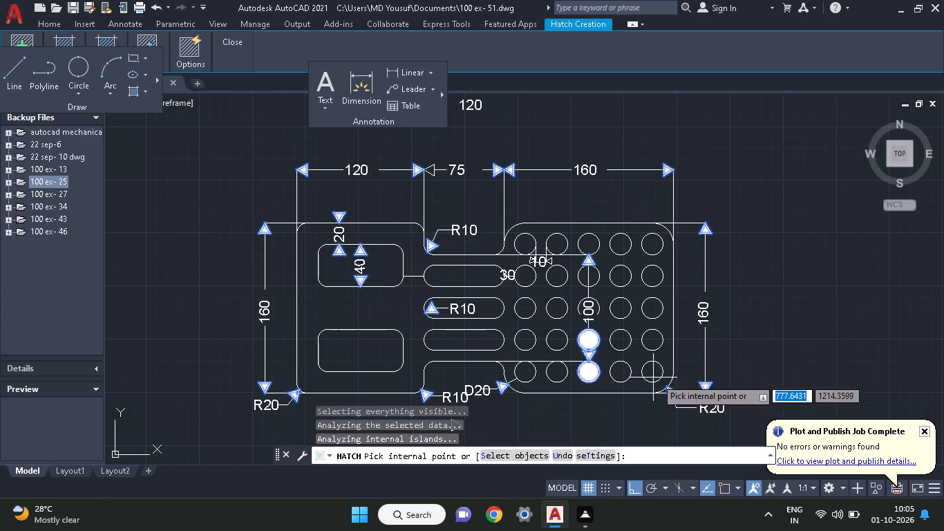
click(588, 378)
click(586, 343)
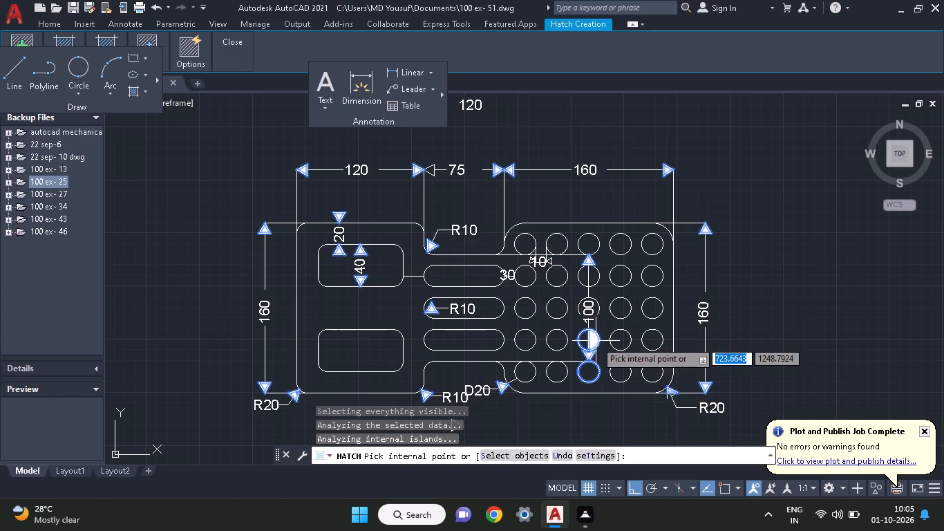
click(596, 341)
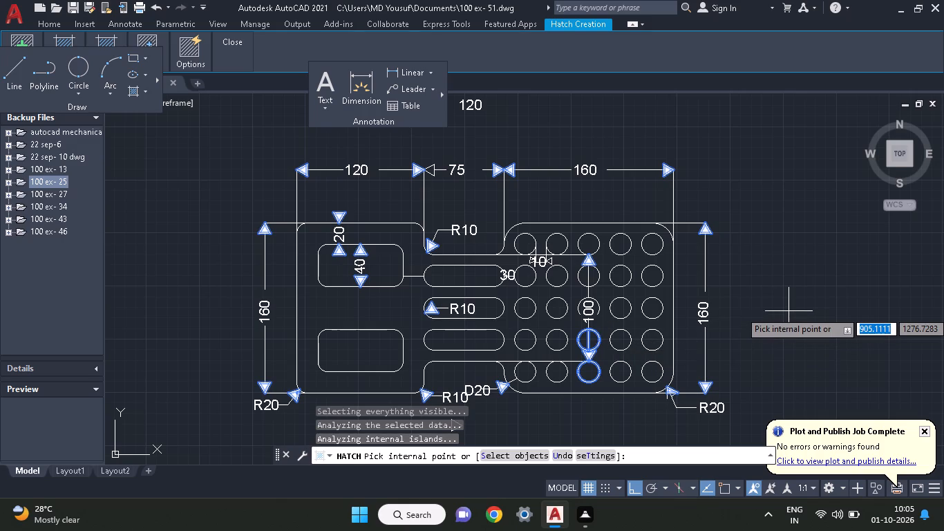
right_click(789, 311)
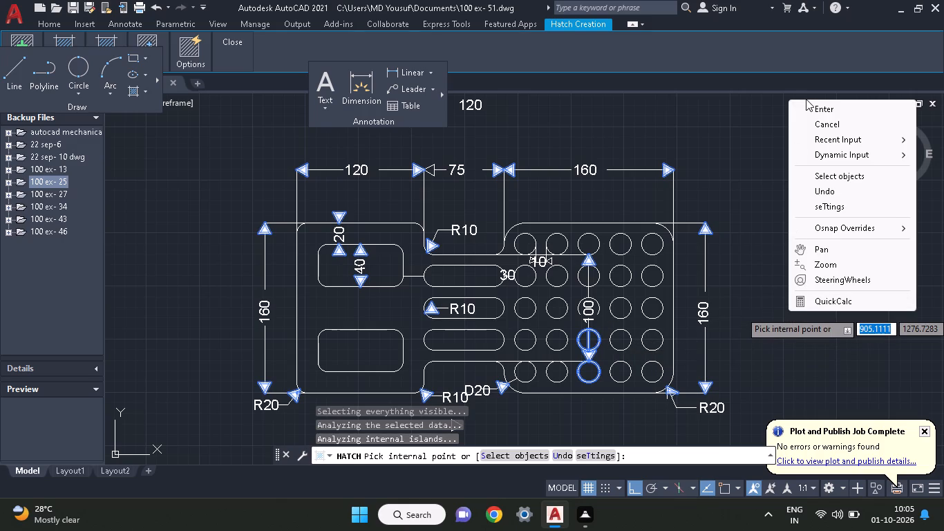
click(808, 105)
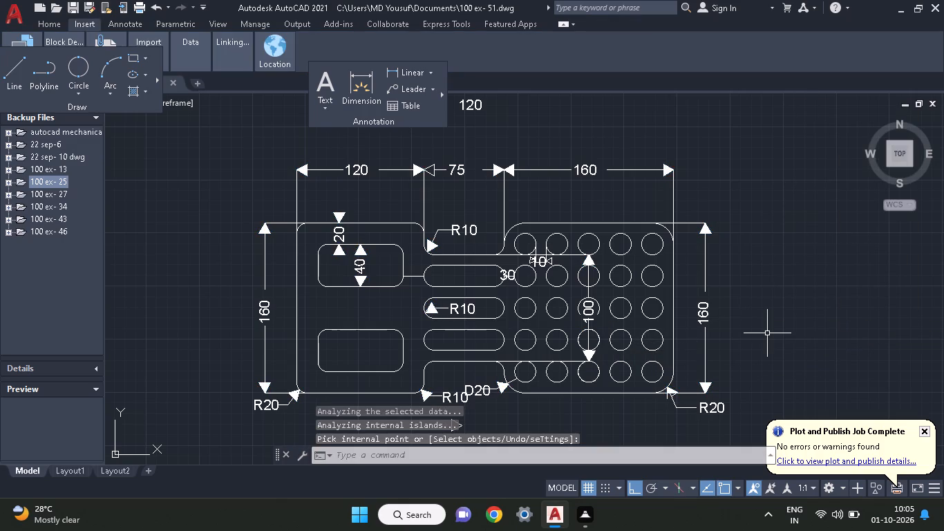
Erase the stray unfilled arrowhead below the plate.
middle_drag(767, 333, 765, 298)
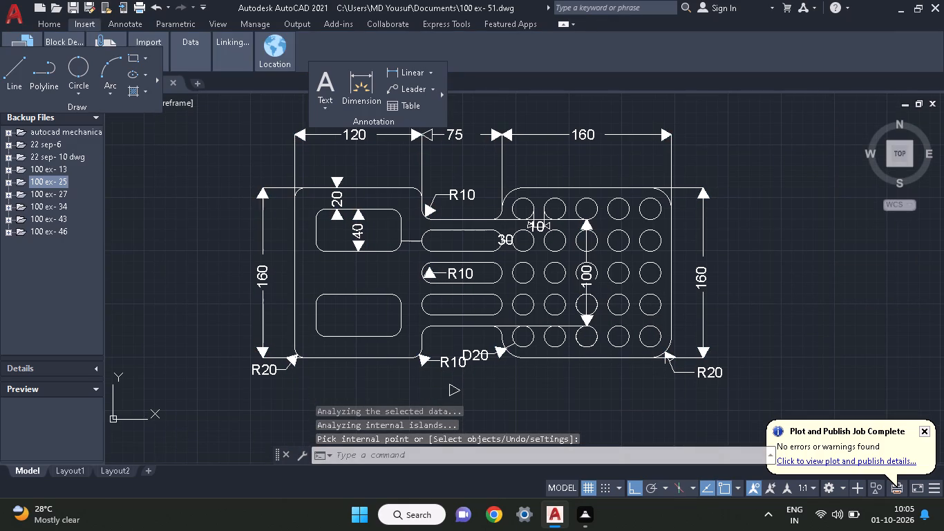
click(458, 390)
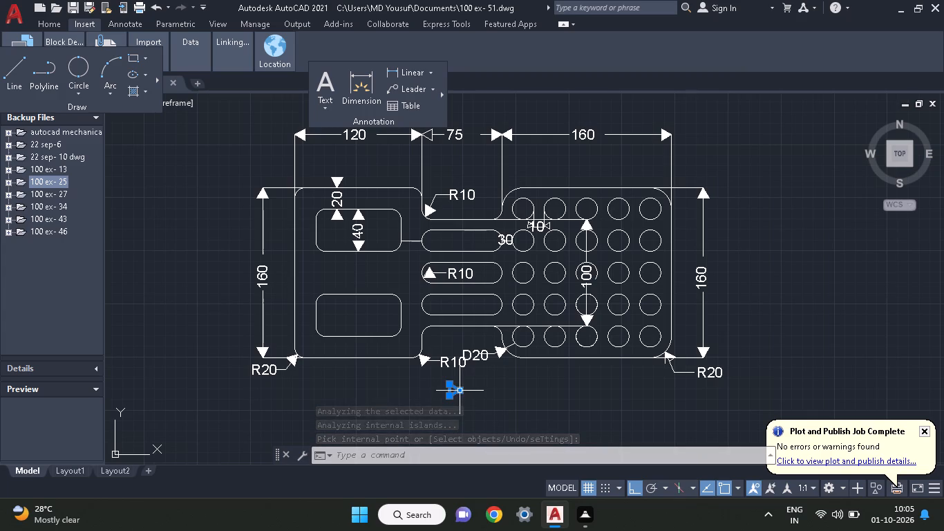
right_click(458, 390)
click(522, 138)
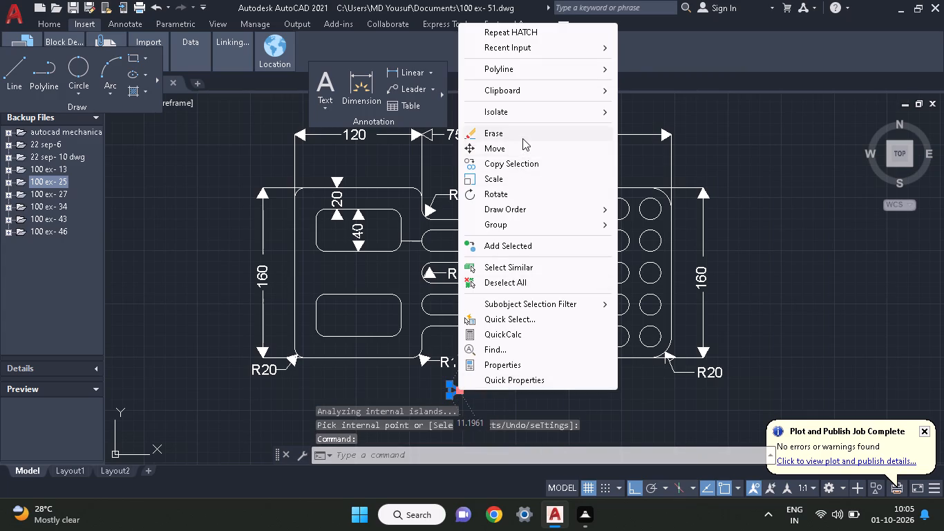
Erase the stray 120 text above the top dimensions.
middle_drag(509, 239, 523, 365)
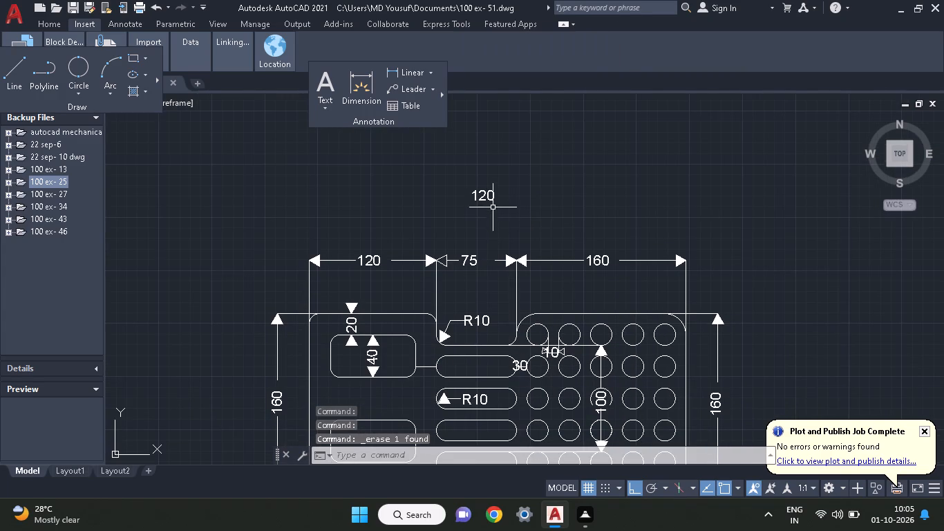
click(490, 198)
right_click(490, 198)
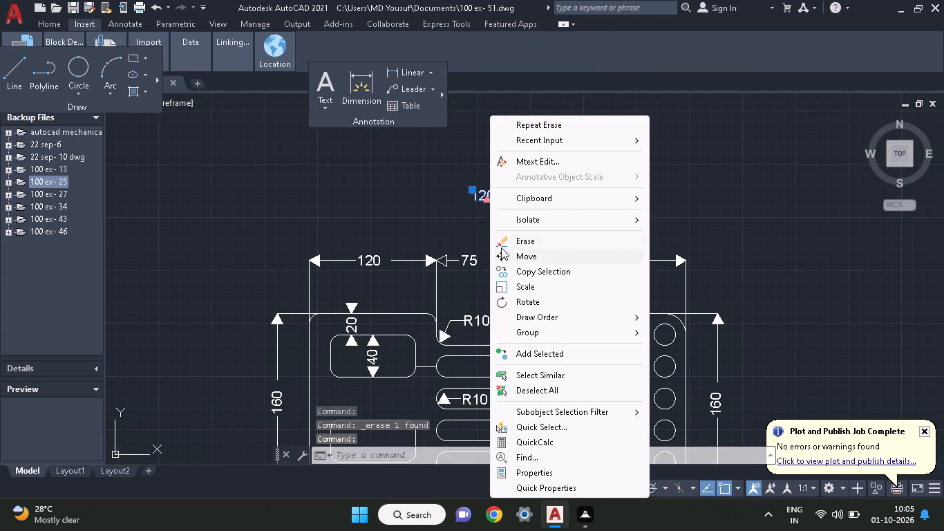
click(500, 236)
middle_drag(498, 336, 536, 222)
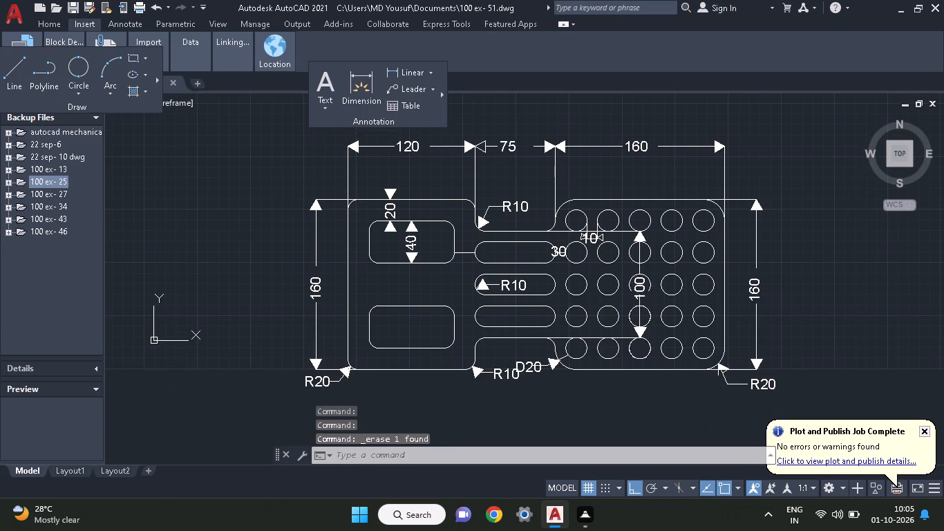
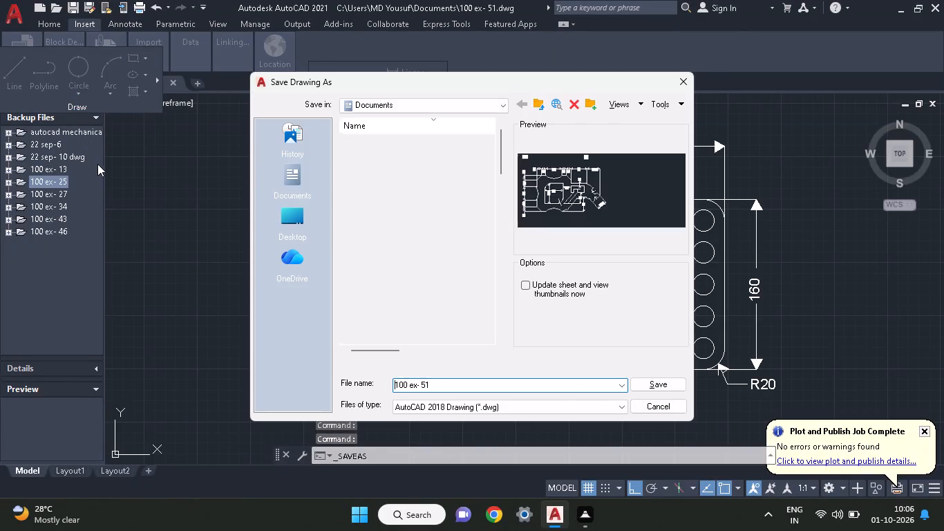
Save the drawing in Documents under the file name 100 ex- 52.
click(448, 386)
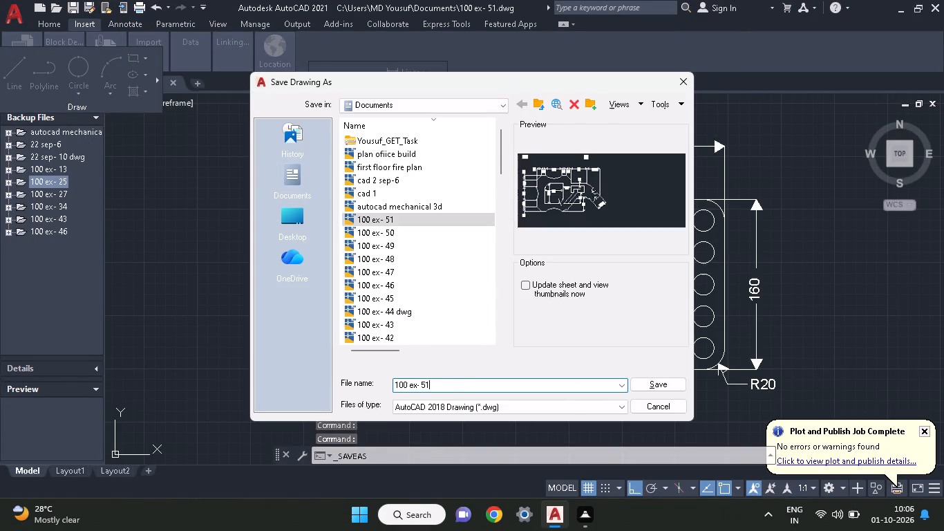
key(BackSpace)
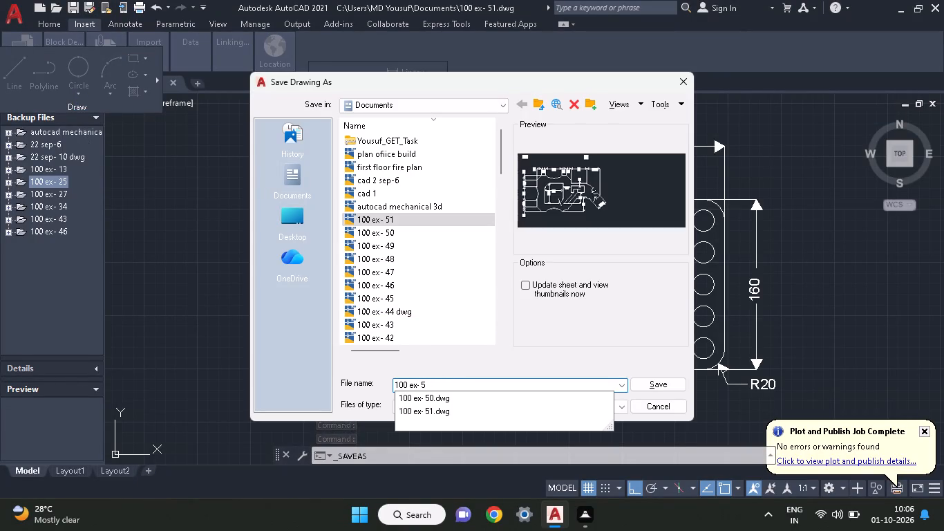
key(3)
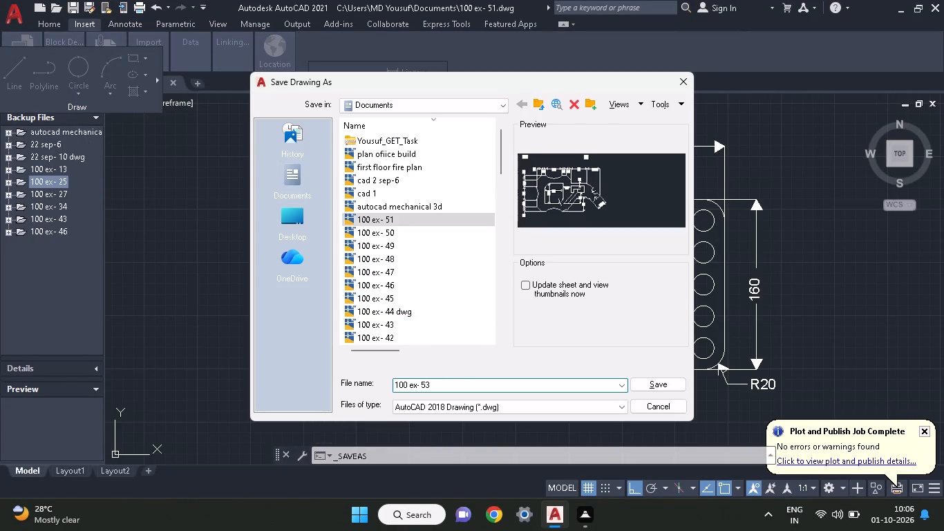
key(BackSpace)
key(2)
click(654, 388)
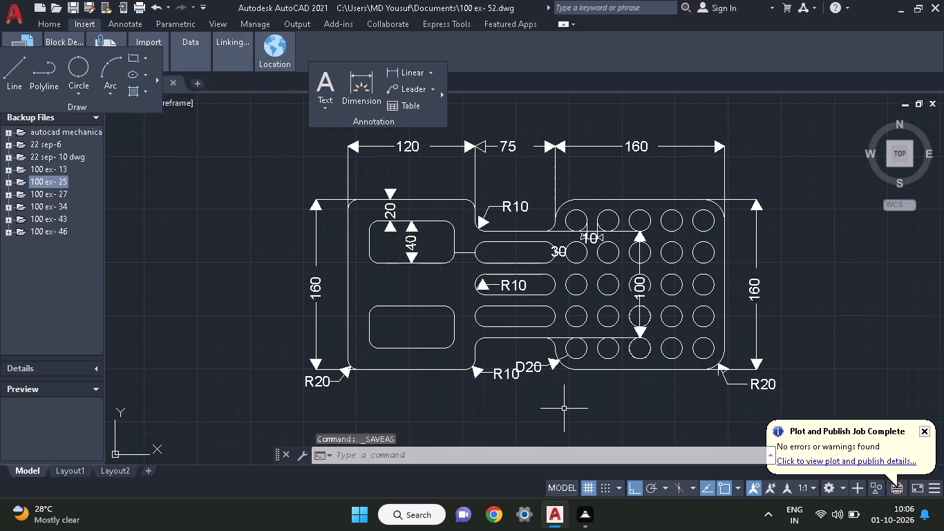
Plot the whole drawing centred with AutoCAD PDF (General Documentation).pc3, saving it in Documents as 100 ex- 52-Model.pdf.
key(ctrl+a)
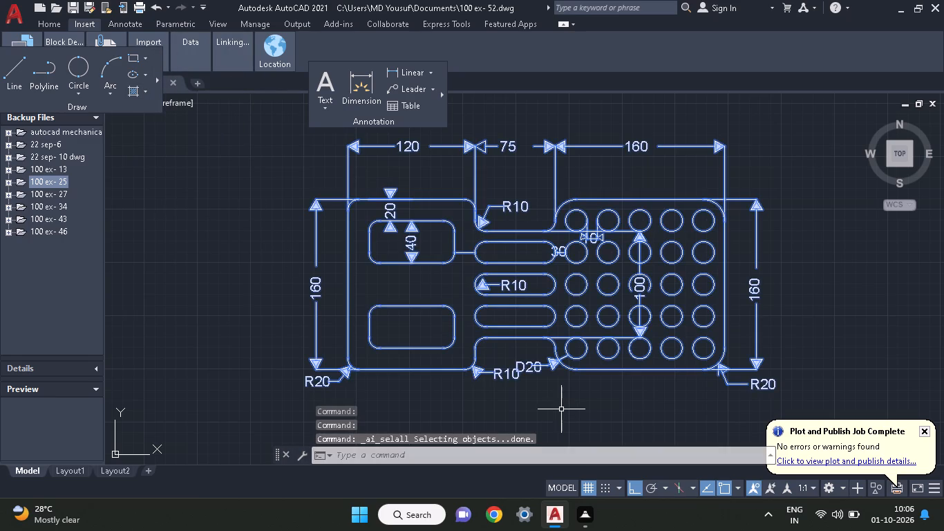
key(ctrl+p)
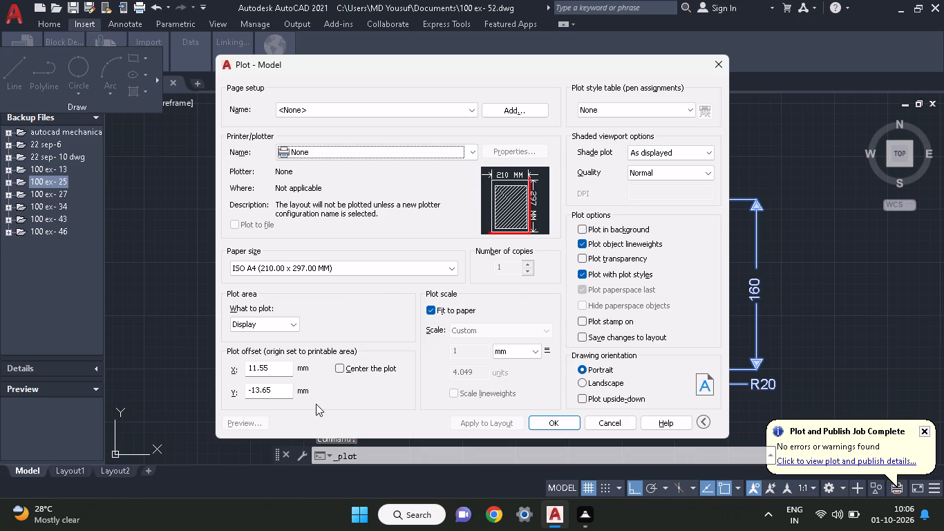
click(343, 366)
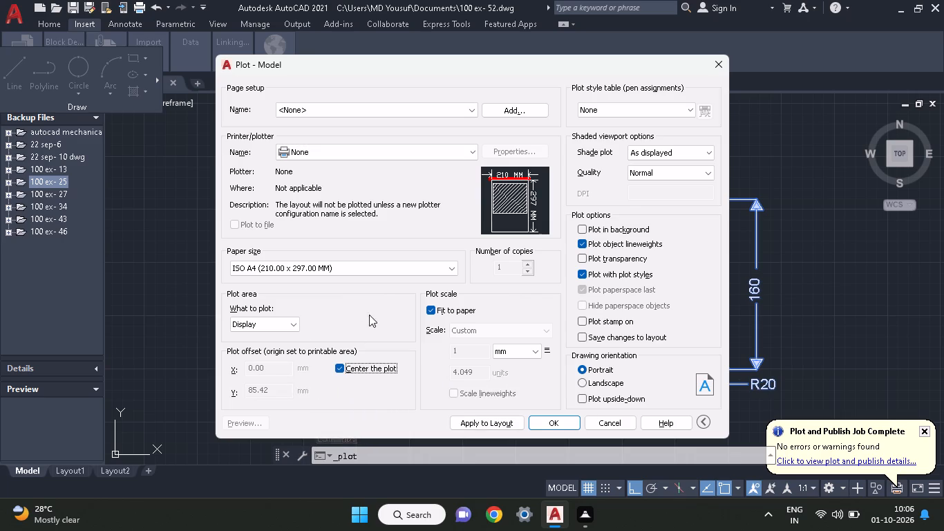
click(395, 154)
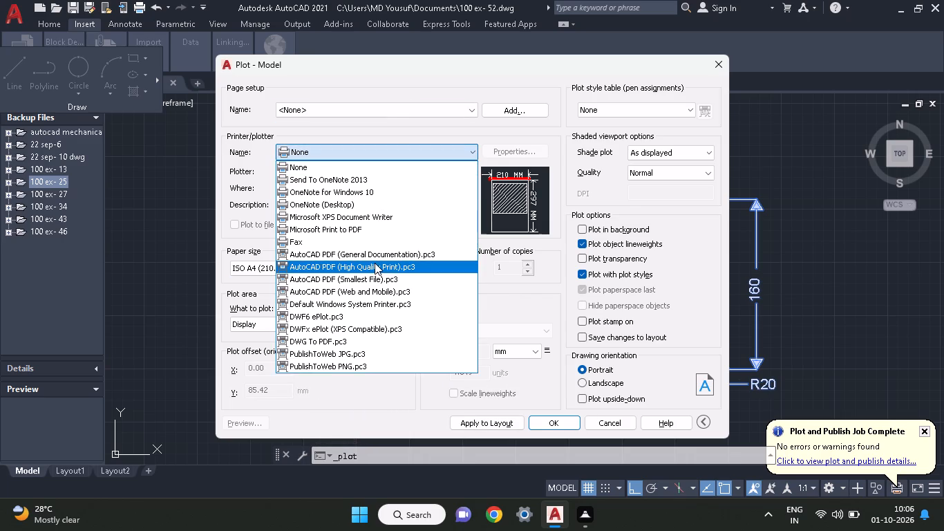
click(374, 259)
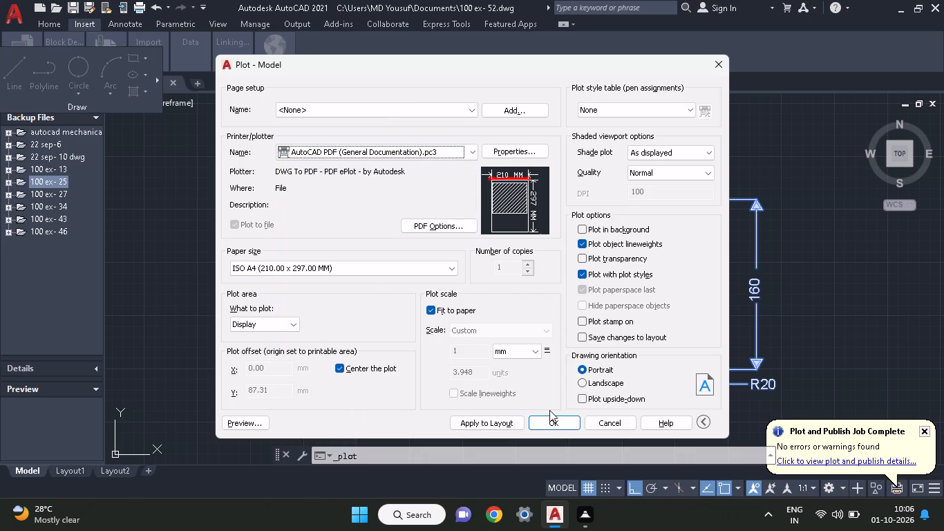
click(547, 429)
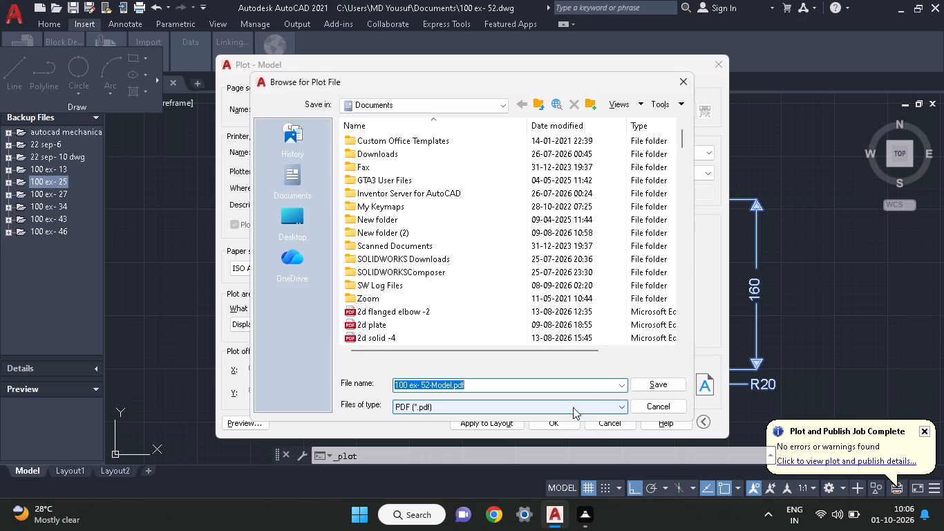
click(661, 385)
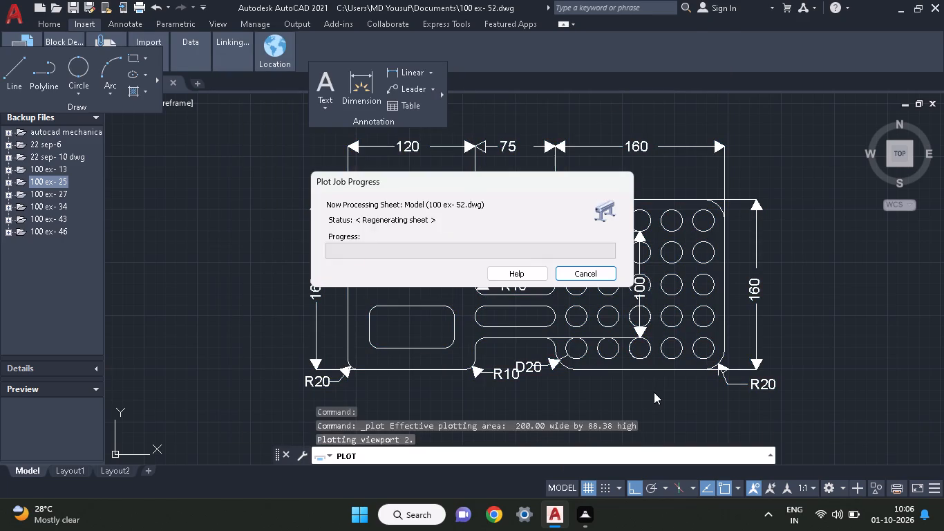
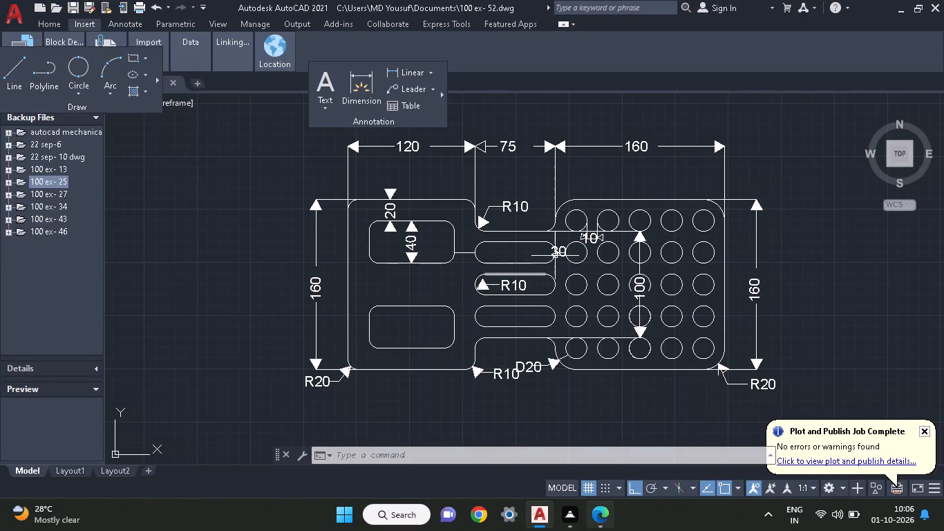
Switch to Microsoft Edge, look over the plotted drawing in 100 ex- 52-Model.pdf, and close the PDF window.
click(596, 530)
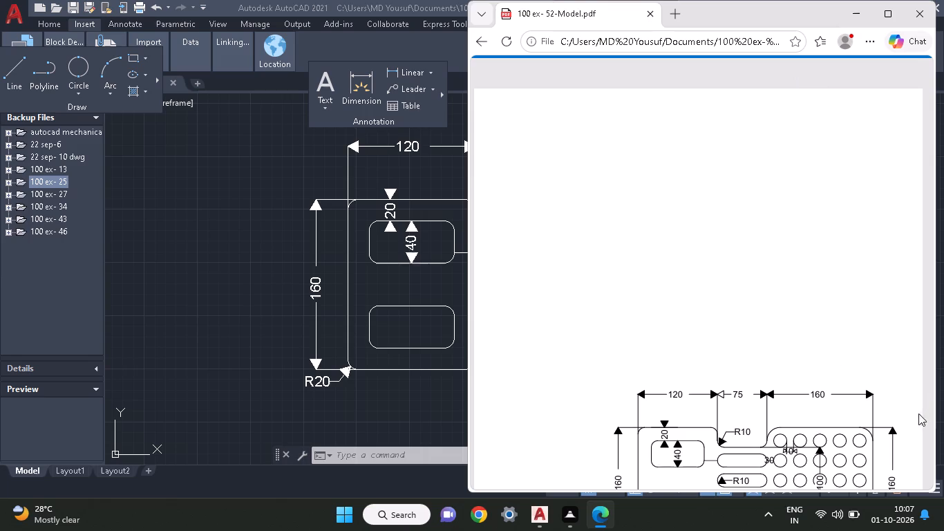
drag(915, 416, 927, 322)
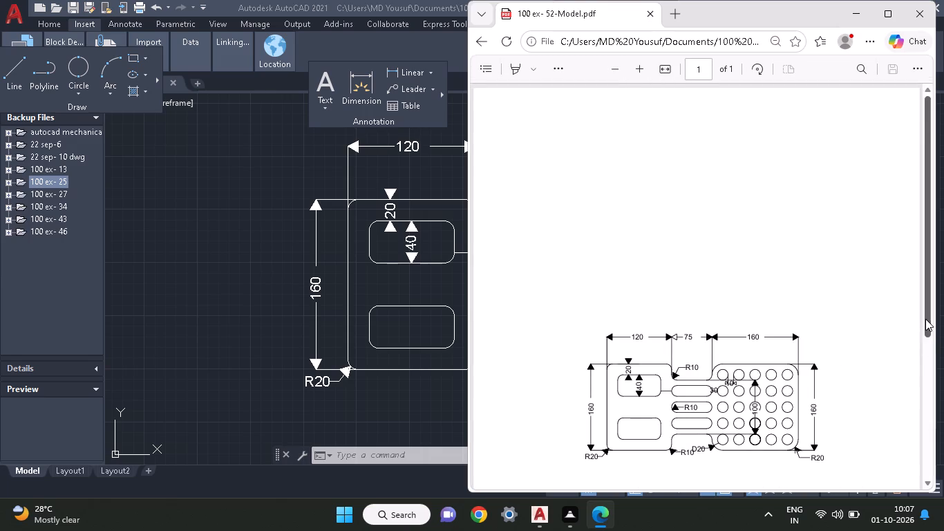
drag(925, 319, 925, 360)
scroll(733, 324, down, 2)
scroll(816, 131, up, 1)
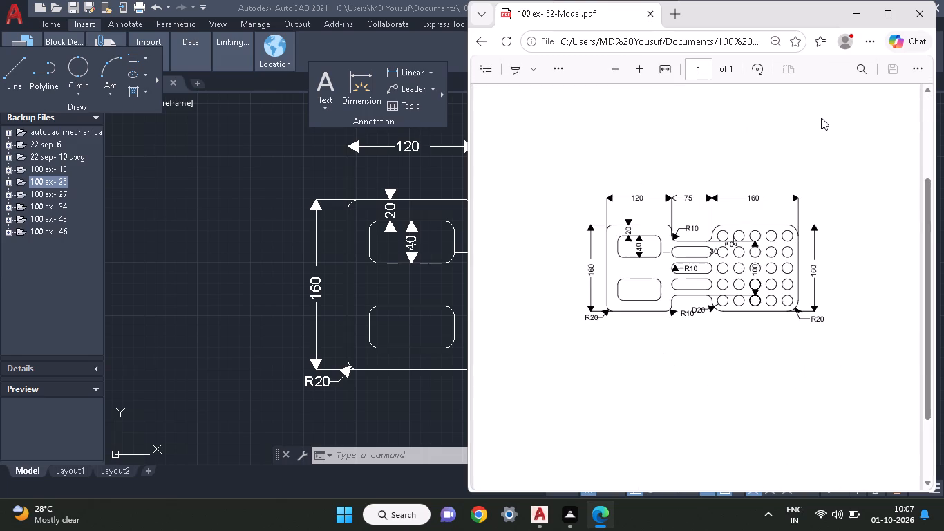
click(912, 17)
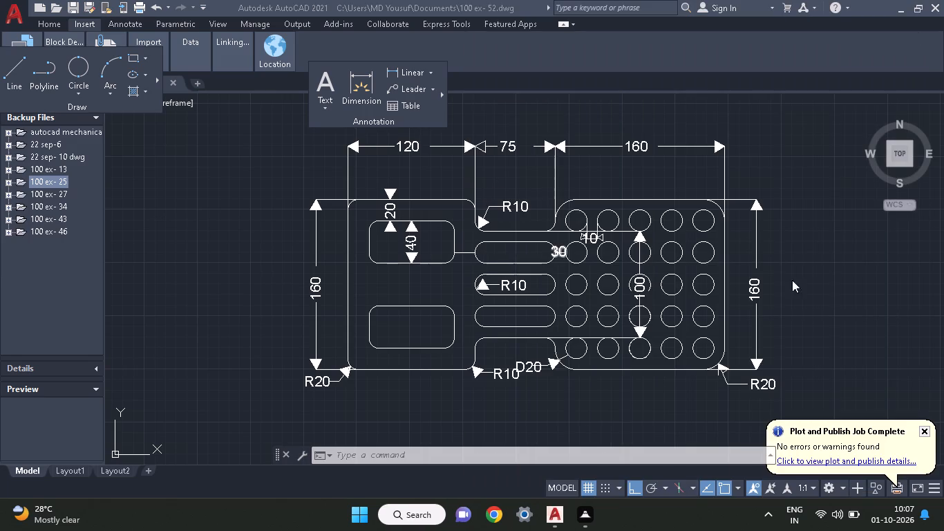